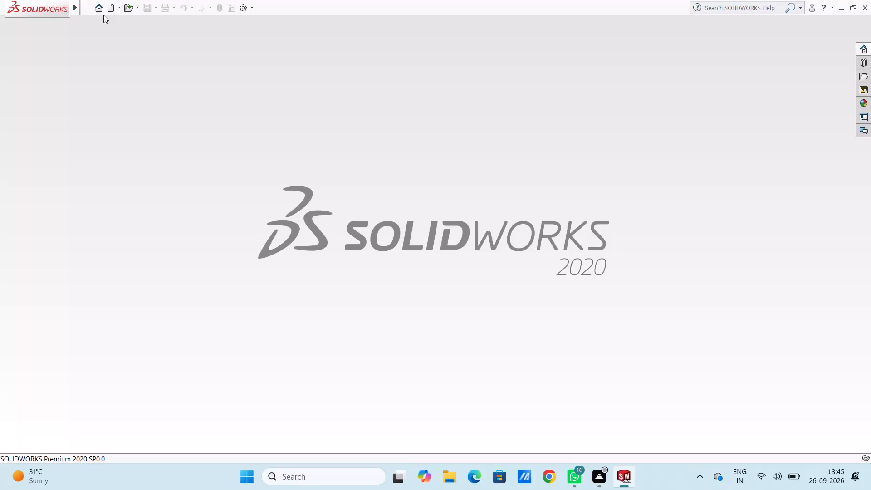
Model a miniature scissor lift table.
Create a new part document.
{"action": "left_click", "coordinate": [108, 8]}
{"action": "left_click", "coordinate": [375, 355]}
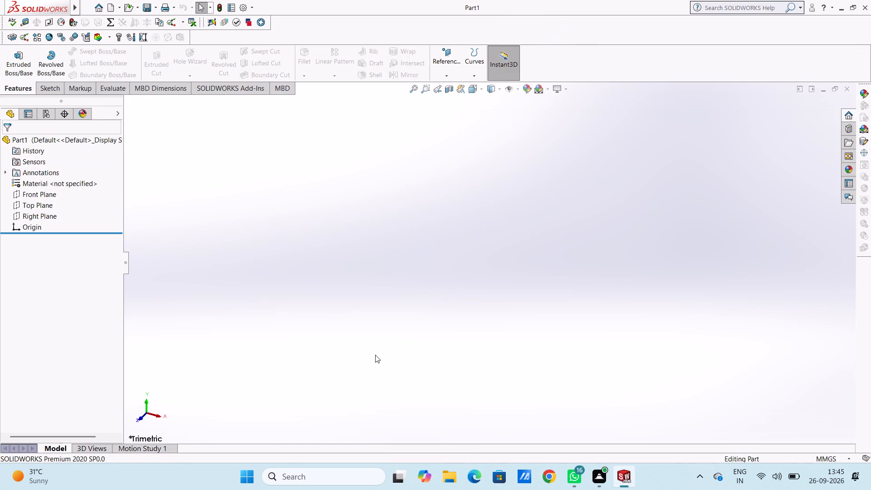
On the Top Plane, sketch a centre rectangle from the origin, 45 mm high and 100 mm wide.
{"action": "left_click", "coordinate": [49, 202]}
{"action": "left_click", "coordinate": [59, 191]}
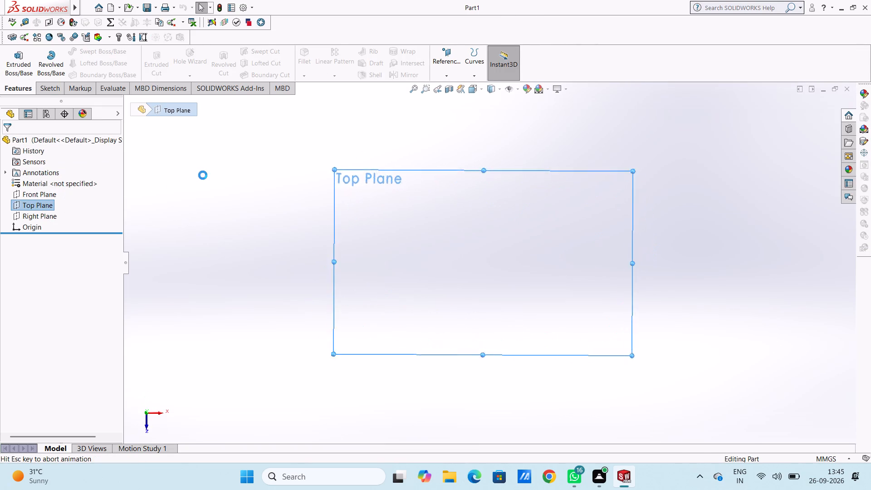
{"action": "left_click", "coordinate": [203, 175]}
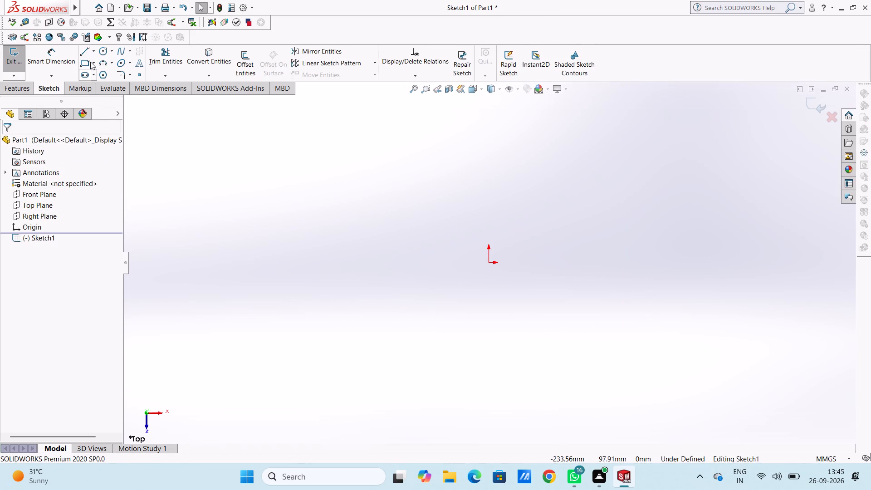
{"action": "left_click", "coordinate": [90, 62]}
{"action": "left_click", "coordinate": [95, 62]}
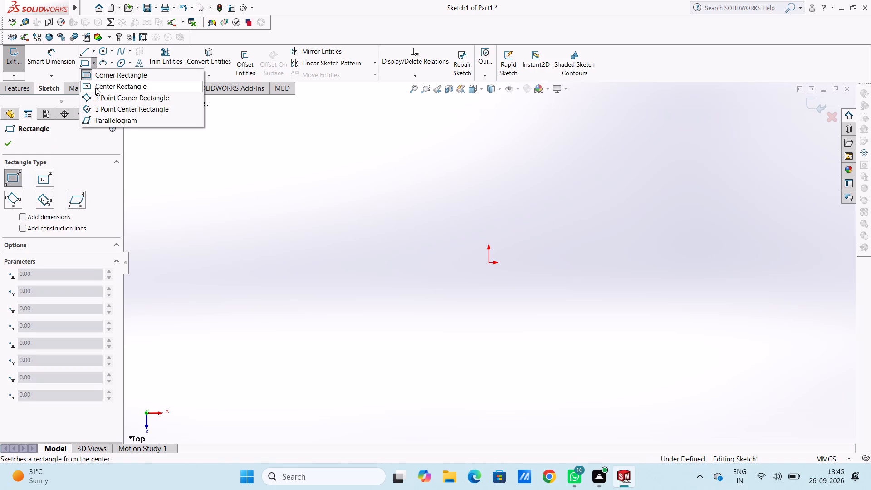
{"action": "left_click", "coordinate": [95, 88]}
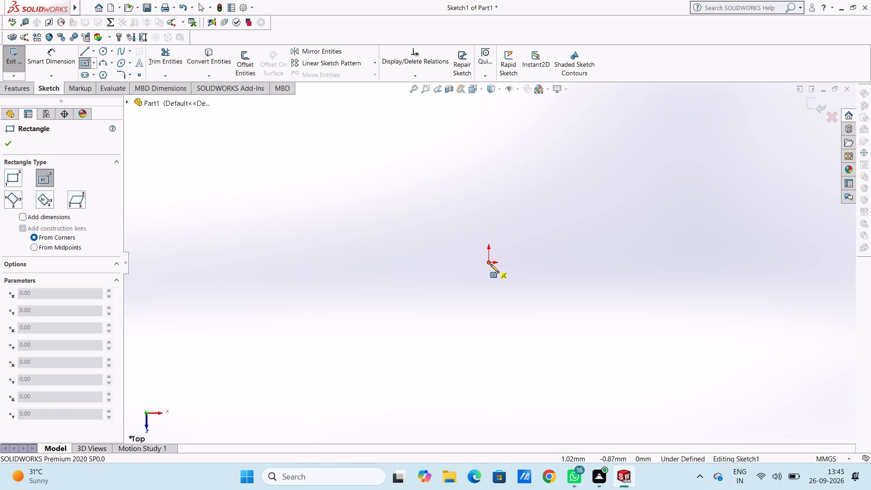
{"action": "left_click", "coordinate": [490, 264]}
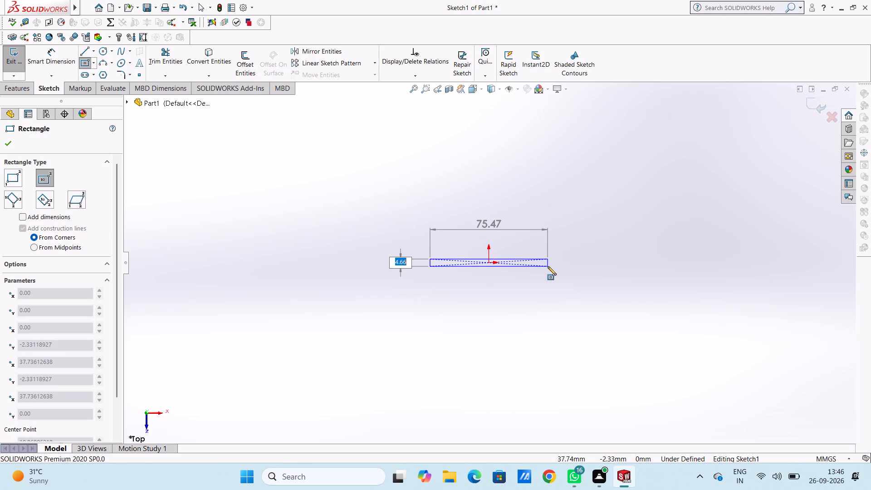
{"action": "type", "text": "45"}
{"action": "key", "text": "Return"}
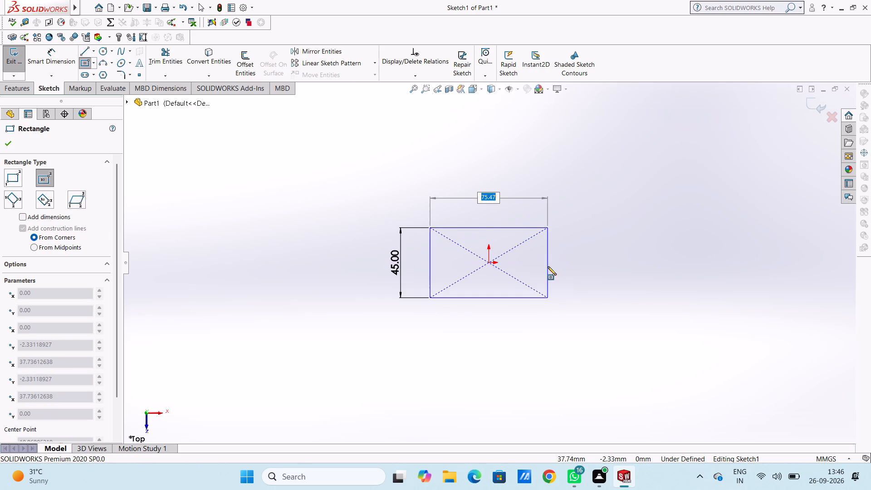
{"action": "type", "text": "100"}
{"action": "key", "text": "Return"}
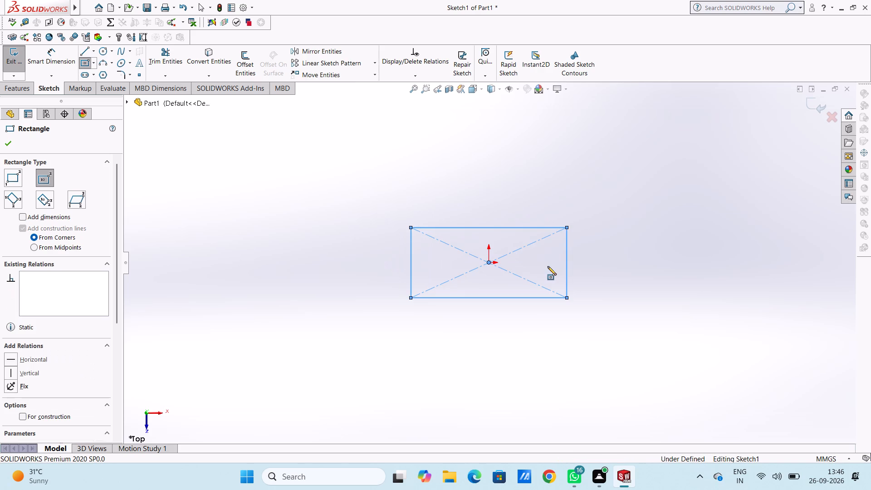
{"action": "key", "text": "Escape"}
{"action": "key", "text": "Escape"}
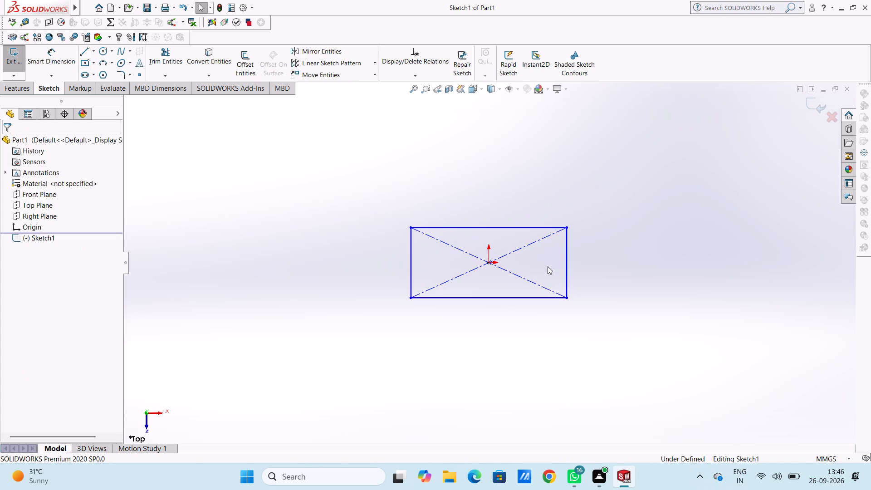
Add driving dimensions to the rectangle: 45 mm on its left side and 100 mm on its upper side.
{"action": "left_click", "coordinate": [39, 60]}
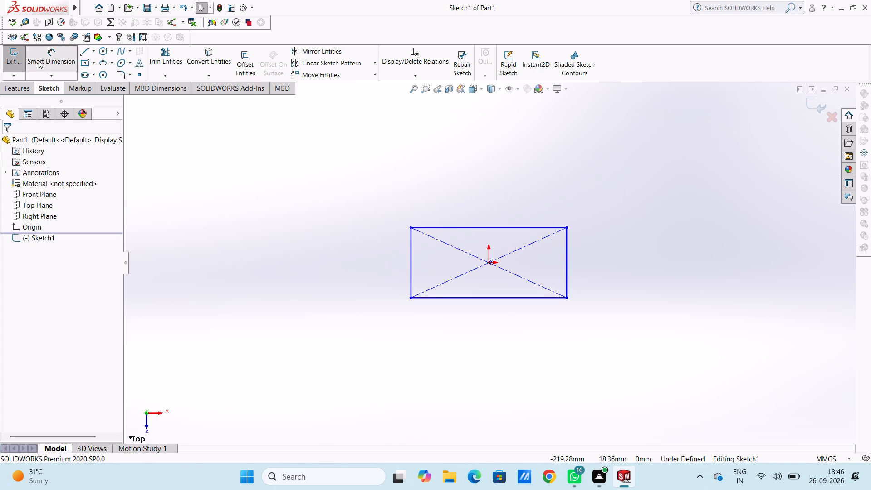
{"action": "left_click", "coordinate": [412, 245]}
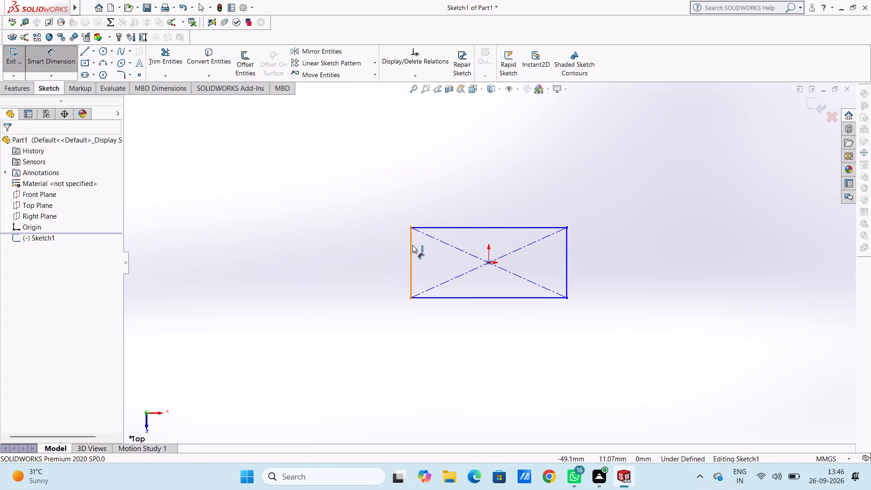
{"action": "left_click", "coordinate": [275, 237]}
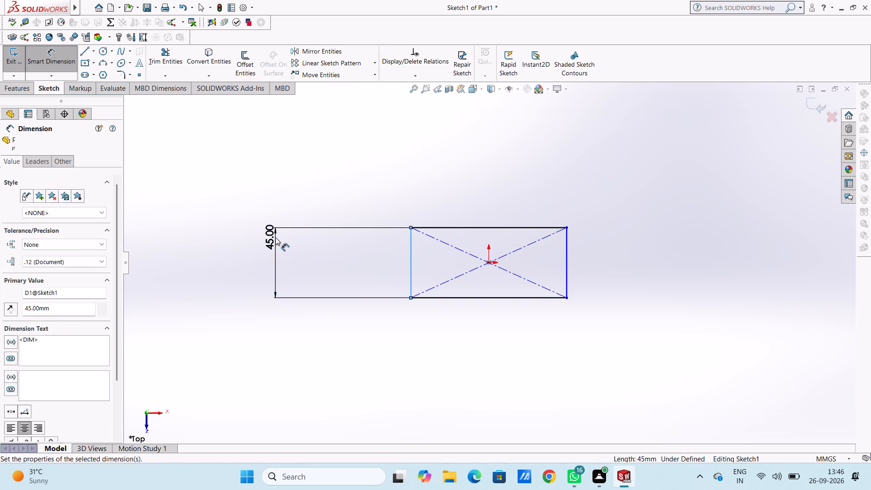
{"action": "left_click", "coordinate": [232, 224]}
{"action": "left_click", "coordinate": [210, 209]}
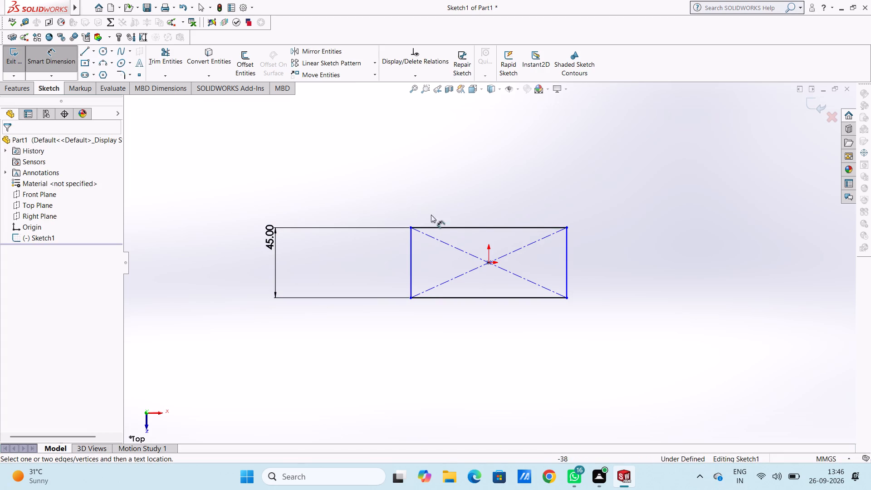
{"action": "left_click", "coordinate": [444, 229]}
{"action": "left_click", "coordinate": [444, 136]}
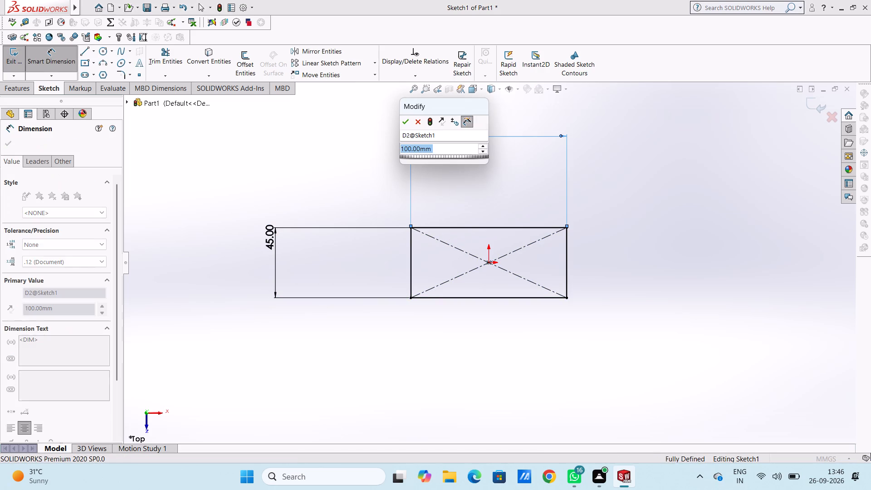
{"action": "left_click", "coordinate": [404, 126]}
{"action": "left_click", "coordinate": [327, 179]}
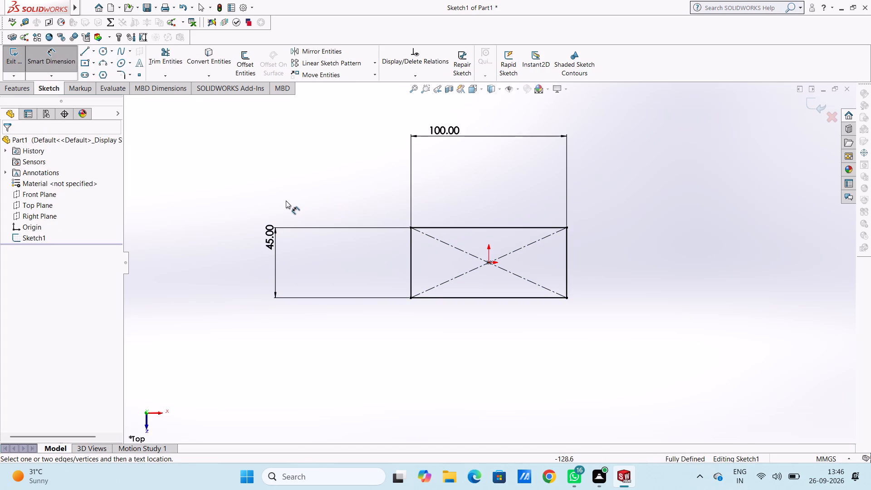
{"action": "key", "text": "Escape"}
{"action": "key", "text": "Escape"}
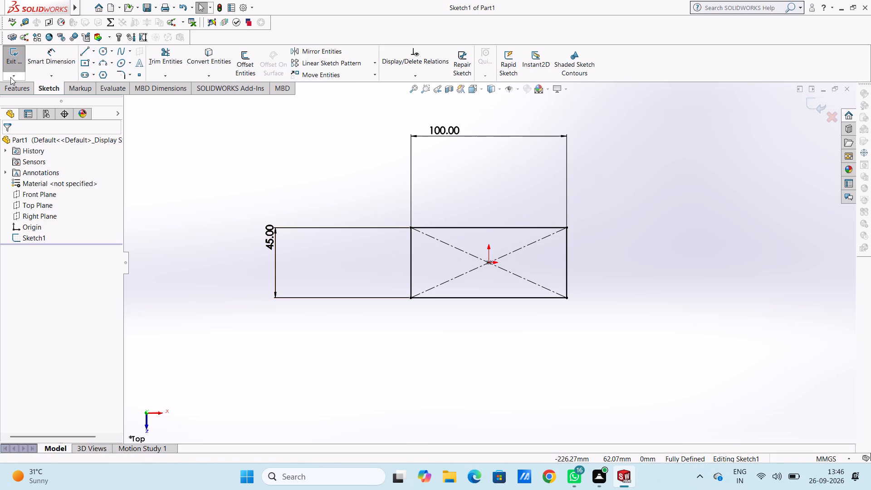
Extrude the rectangle as a blind boss 12 mm deep.
{"action": "left_click", "coordinate": [23, 90]}
{"action": "left_click", "coordinate": [21, 73]}
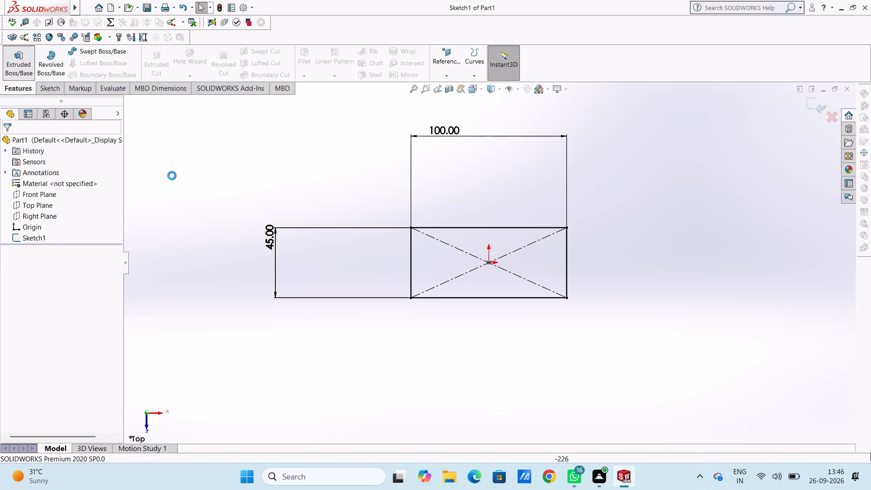
{"action": "type", "text": "12"}
{"action": "key", "text": "Return"}
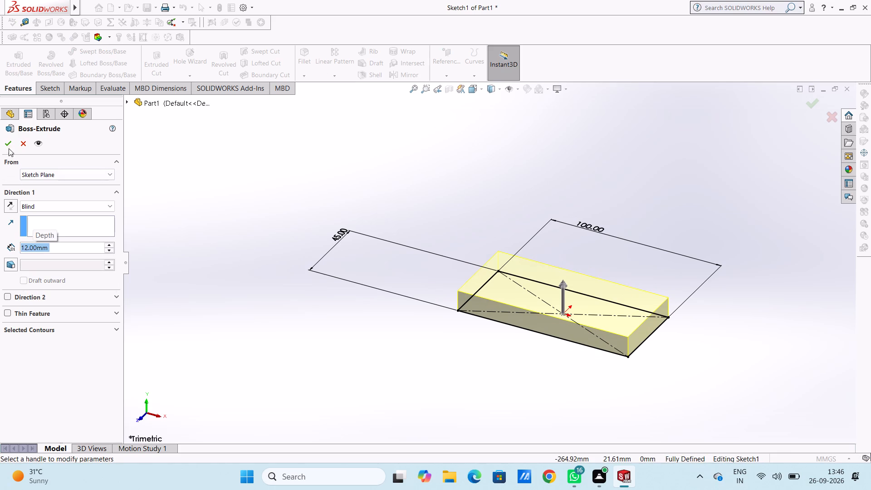
{"action": "left_click", "coordinate": [9, 141]}
{"action": "left_click", "coordinate": [196, 207]}
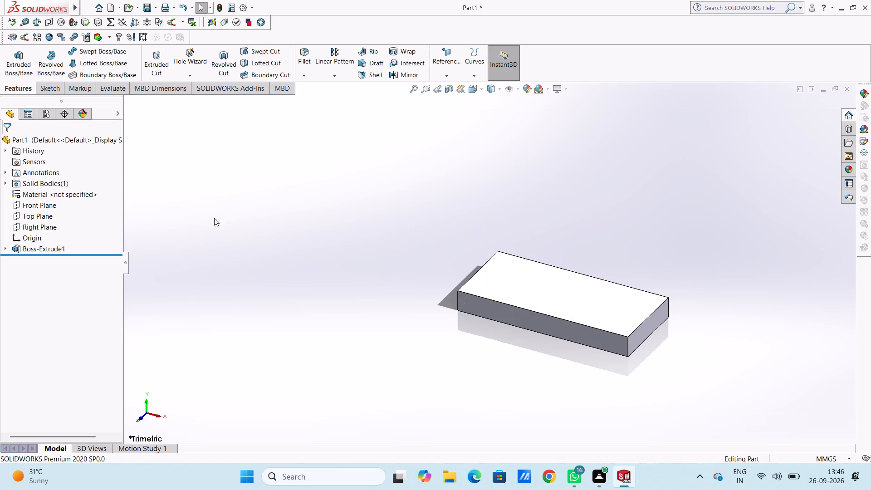
{"action": "left_click", "coordinate": [230, 229]}
On the block's front face, sketch a 65 mm reference line along the bottom edge from the lower right corner.
{"action": "key", "text": "ctrl+1"}
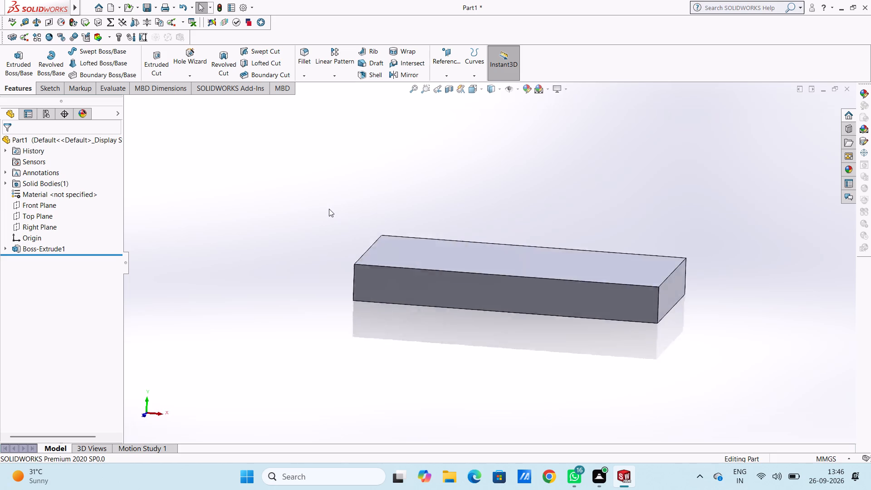
{"action": "left_click", "coordinate": [379, 271]}
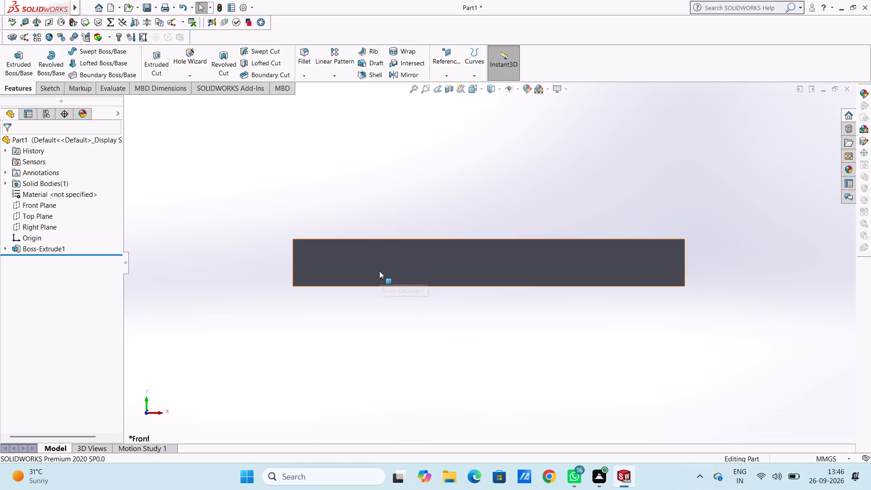
{"action": "left_click", "coordinate": [420, 250]}
{"action": "left_click", "coordinate": [391, 200]}
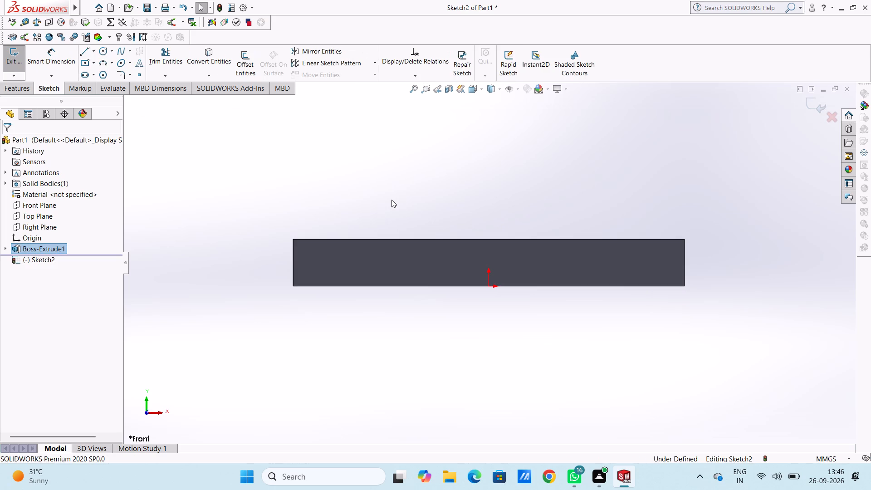
{"action": "left_click", "coordinate": [86, 49]}
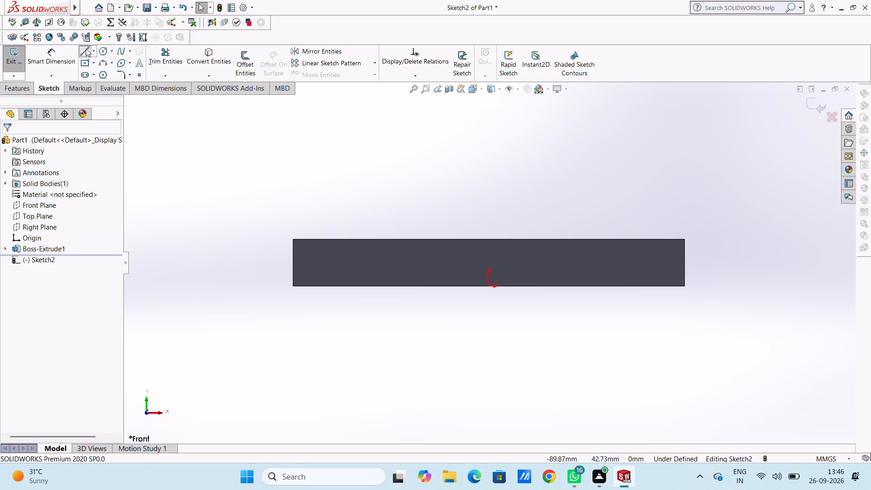
{"action": "left_click", "coordinate": [685, 287]}
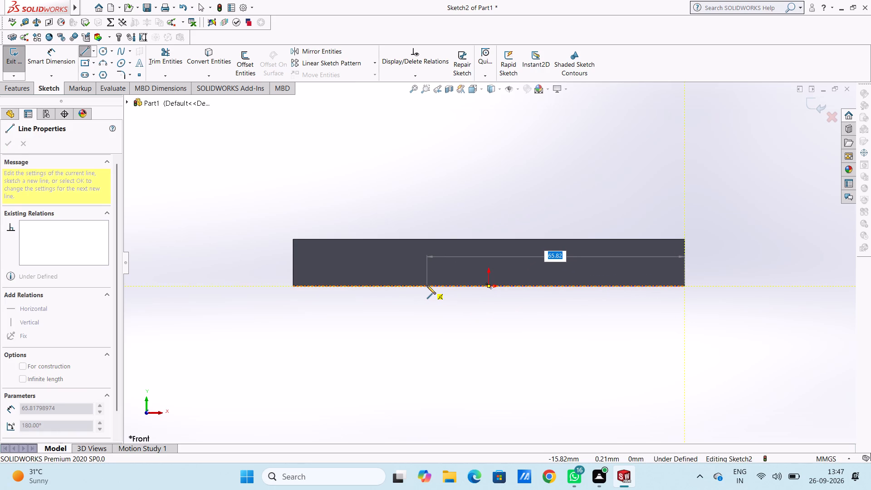
{"action": "type", "text": "65"}
{"action": "key", "text": "Return"}
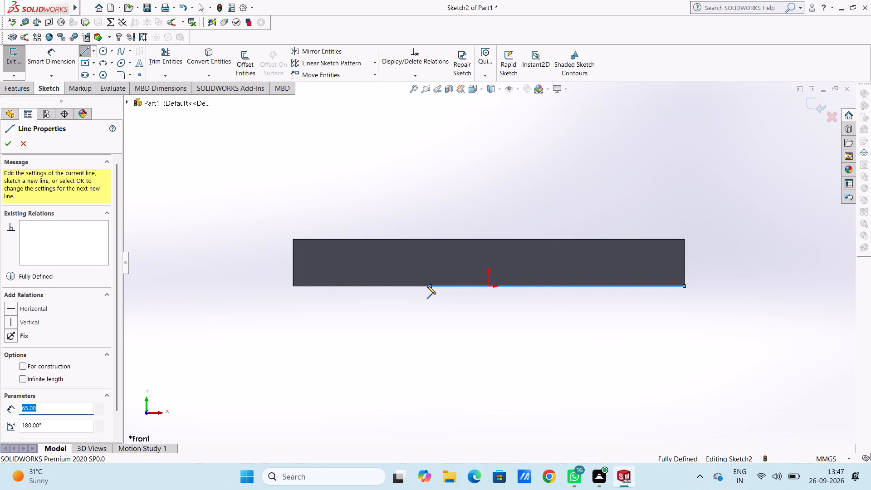
{"action": "key", "text": "Escape"}
{"action": "key", "text": "Escape"}
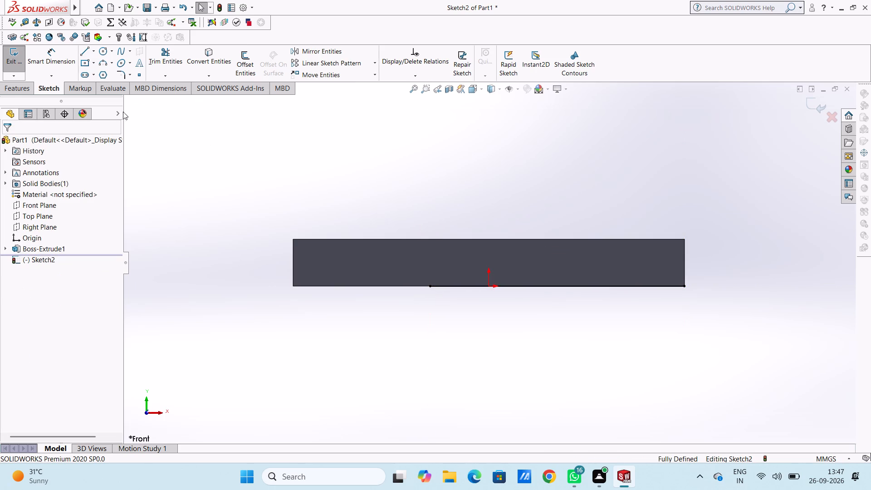
Sketch a horizontal straight slot leftward from above the line's inner end, 25 mm between centres and 5 mm wide.
{"action": "left_click", "coordinate": [80, 73]}
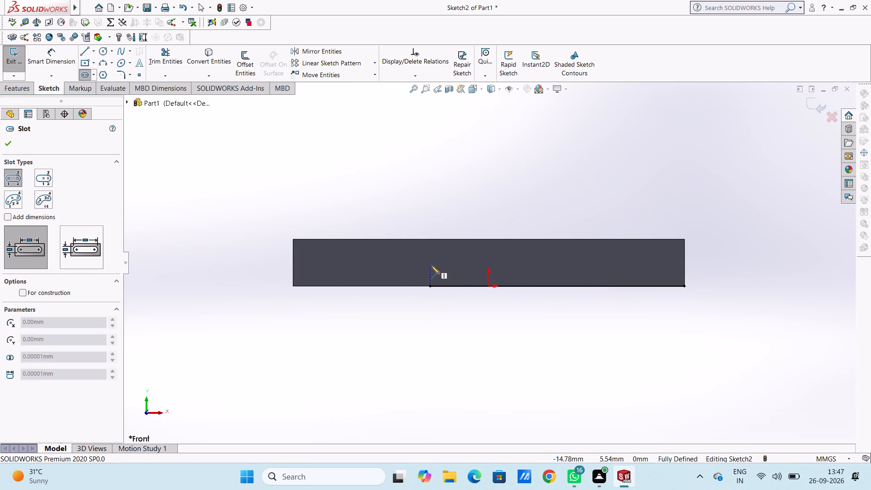
{"action": "left_click", "coordinate": [431, 265]}
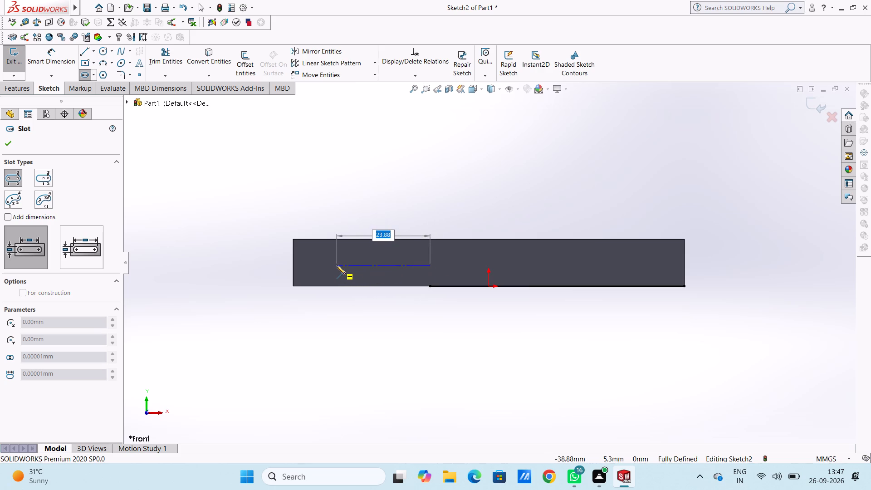
{"action": "type", "text": "25"}
{"action": "key", "text": "Return"}
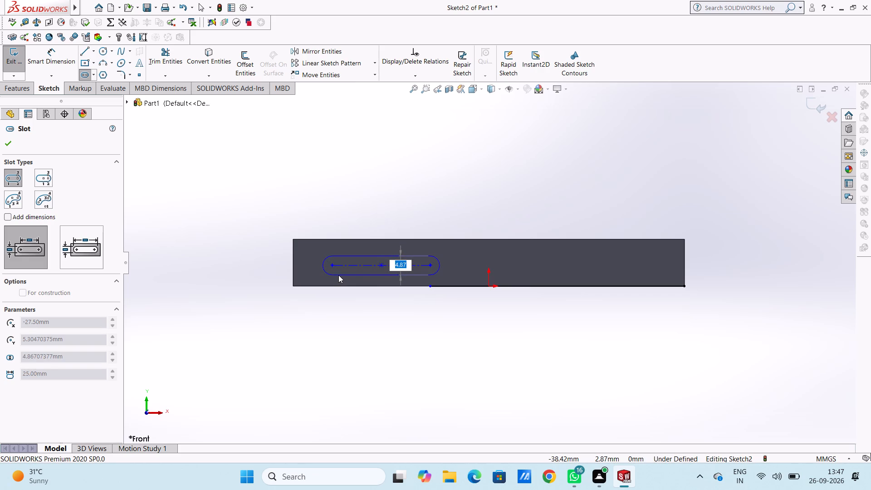
{"action": "key", "text": "5"}
{"action": "key", "text": "Return"}
{"action": "key", "text": "Escape"}
{"action": "key", "text": "Escape"}
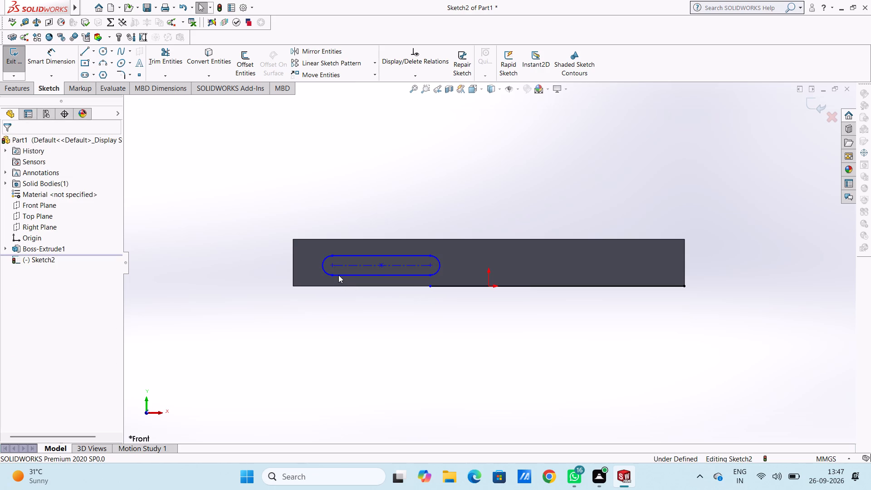
Delete the 65 mm reference line from the sketch.
{"action": "left_click", "coordinate": [446, 288]}
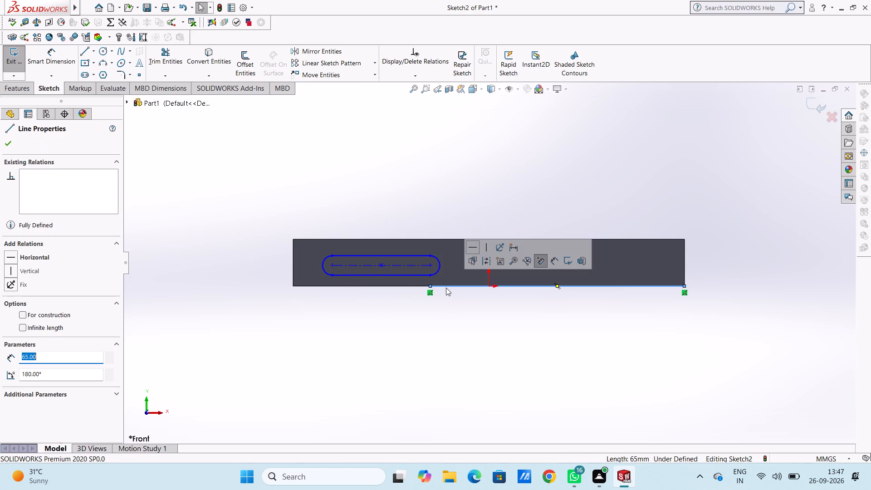
{"action": "key", "text": "Delete"}
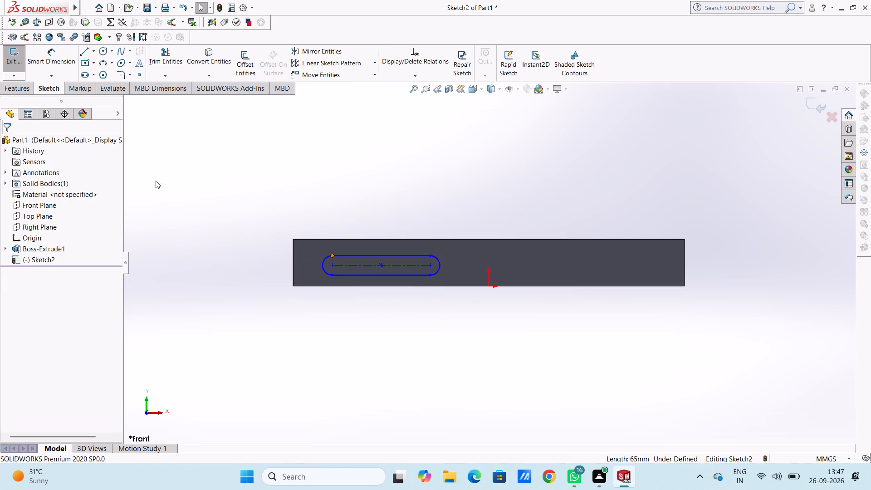
Add a 5 mm width dimension between the slot's upper and lower straight sides.
{"action": "left_click", "coordinate": [45, 54]}
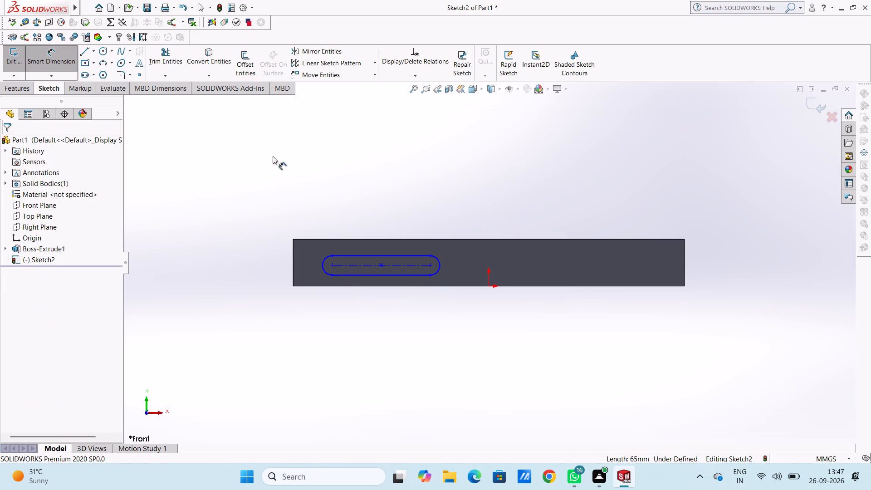
{"action": "left_click", "coordinate": [341, 256]}
{"action": "left_click", "coordinate": [349, 274]}
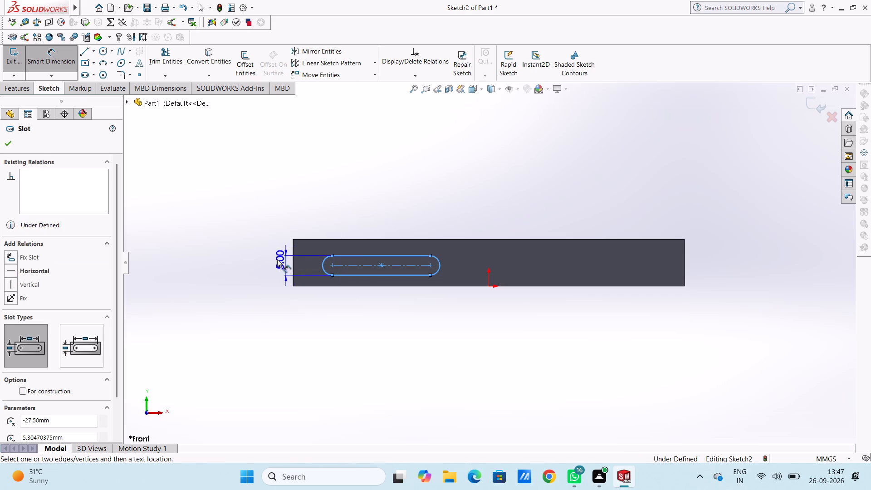
{"action": "left_click", "coordinate": [206, 254]}
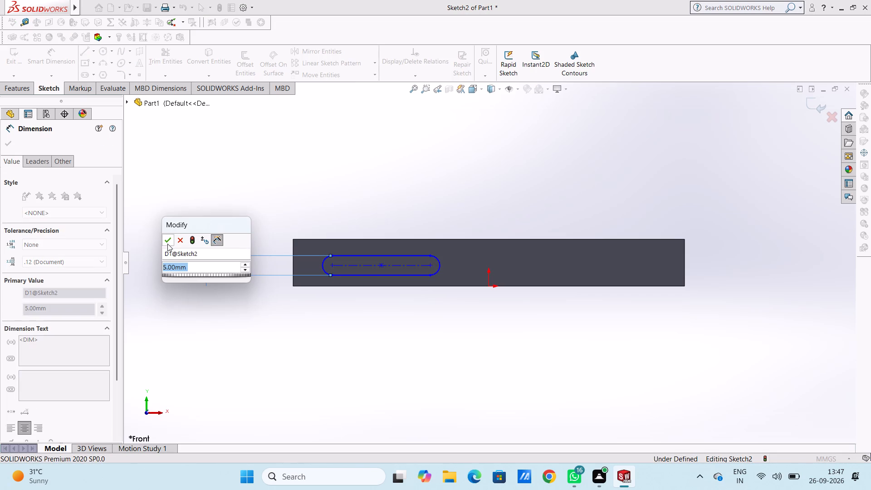
{"action": "left_click", "coordinate": [167, 243]}
{"action": "left_click", "coordinate": [175, 207]}
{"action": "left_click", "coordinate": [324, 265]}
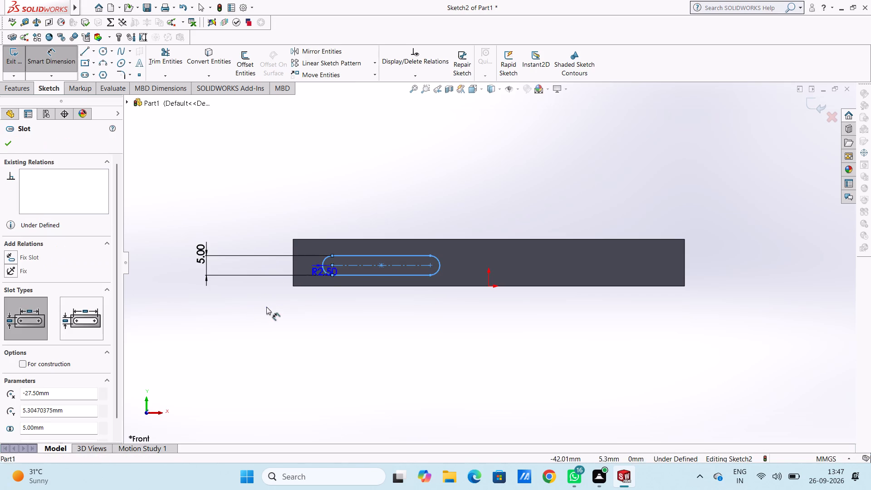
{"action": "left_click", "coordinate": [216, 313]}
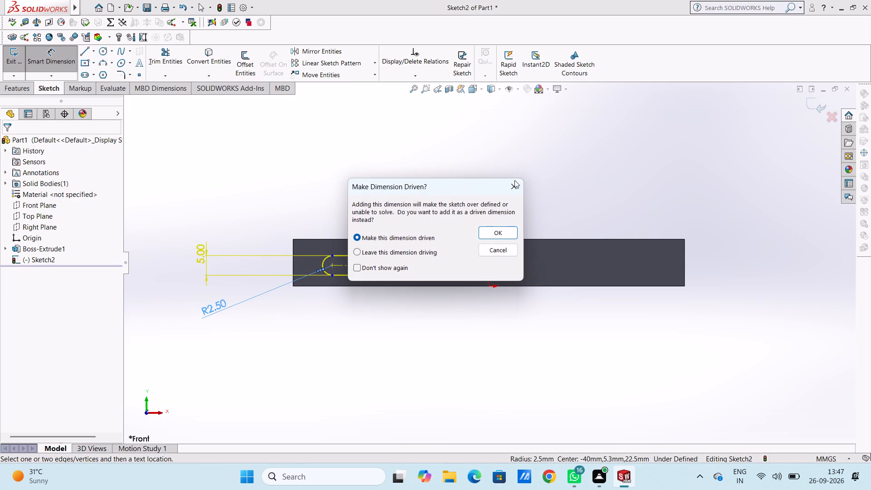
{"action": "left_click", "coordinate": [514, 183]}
Add a 25 mm length dimension to the slot's upper straight side, placed above the block.
{"action": "left_click", "coordinate": [410, 256]}
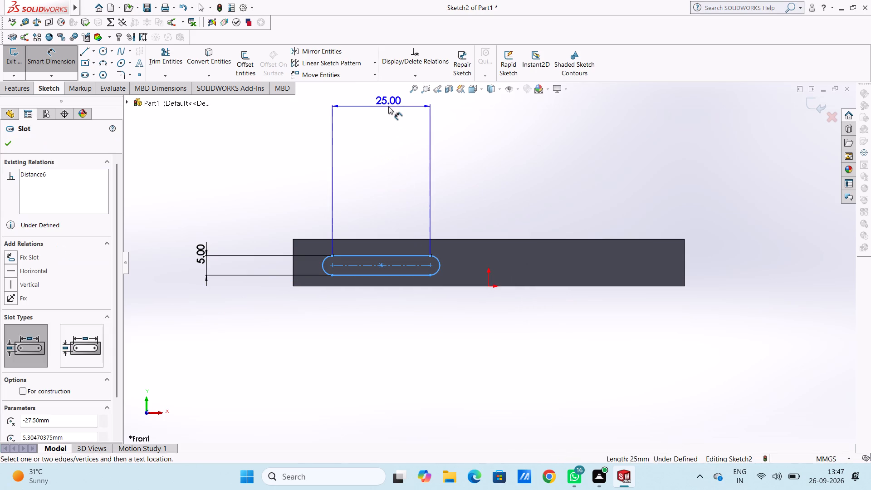
{"action": "left_click", "coordinate": [388, 106]}
{"action": "left_click", "coordinate": [350, 93]}
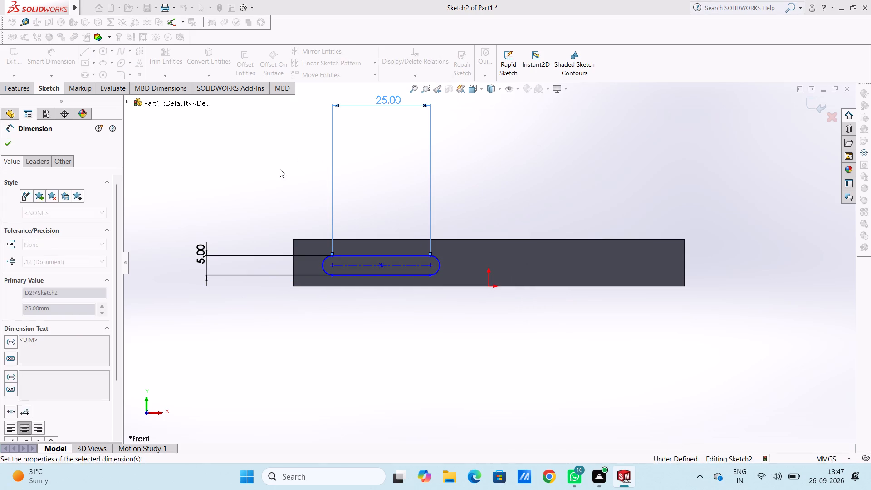
{"action": "left_click", "coordinate": [280, 169]}
Dimension the slot's centre point 6 mm below the block's top edge.
{"action": "left_click", "coordinate": [380, 266]}
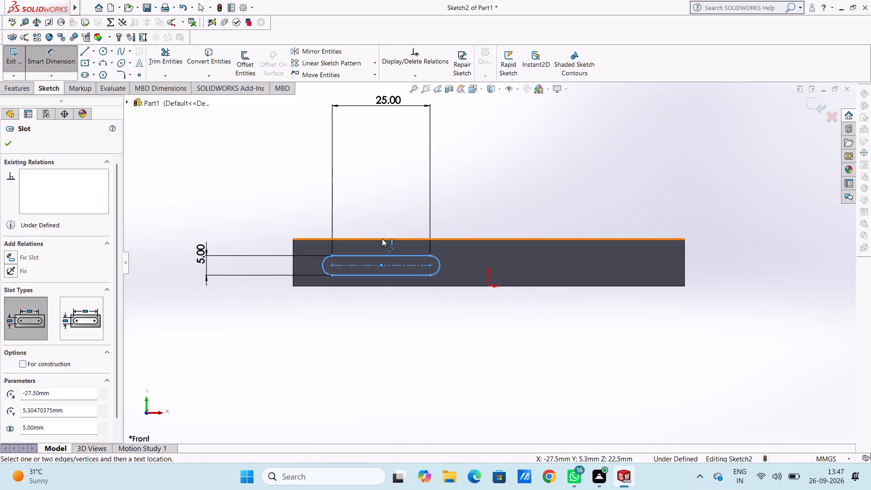
{"action": "left_click", "coordinate": [382, 238]}
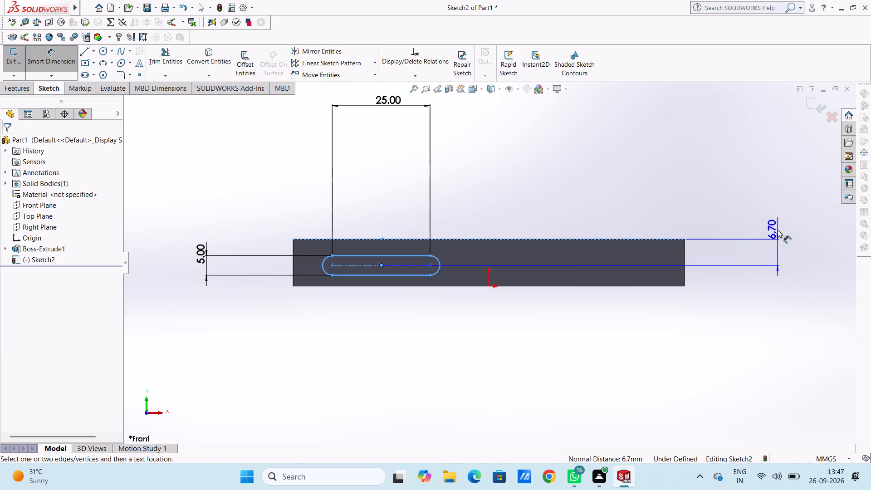
{"action": "left_click", "coordinate": [778, 230]}
{"action": "key", "text": "6"}
{"action": "key", "text": "Return"}
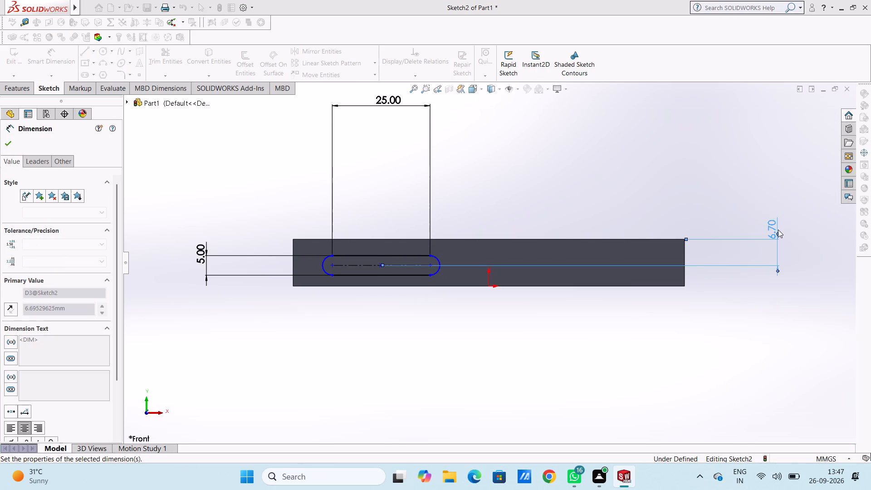
{"action": "left_click", "coordinate": [547, 190]}
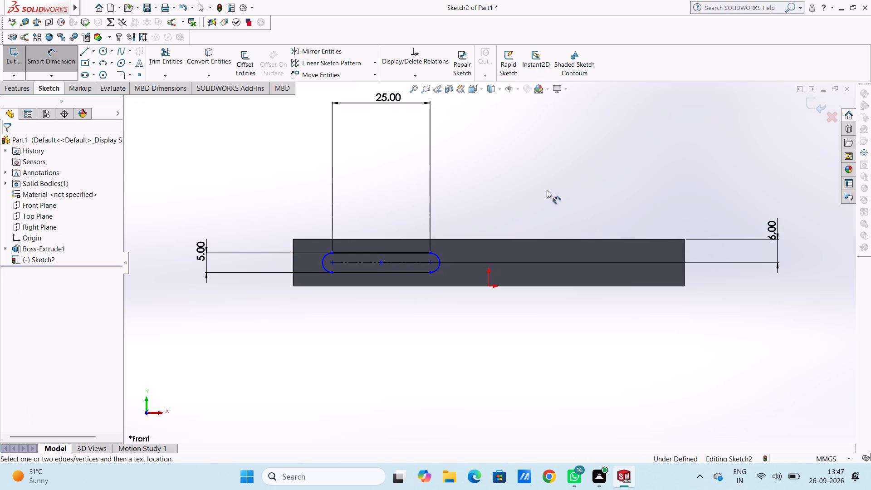
Dimension the centre of the slot's right-hand arc 65 mm from the block's right edge.
{"action": "left_click", "coordinate": [431, 264]}
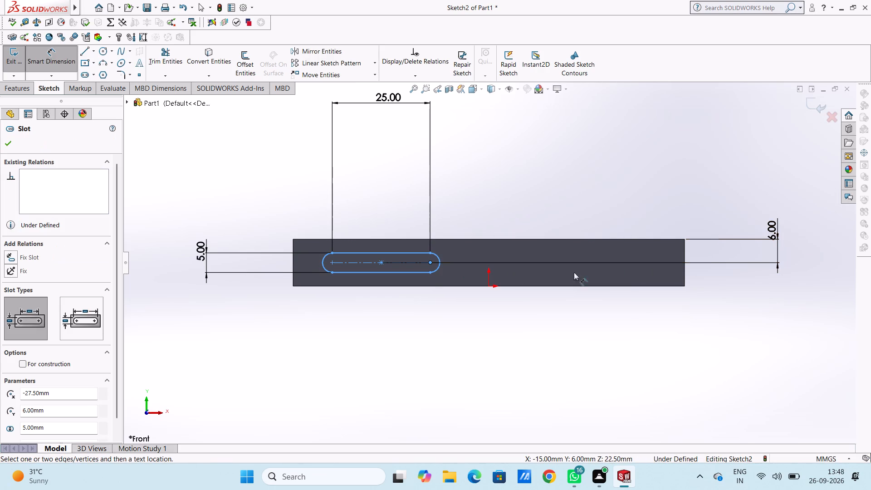
{"action": "left_click", "coordinate": [684, 253]}
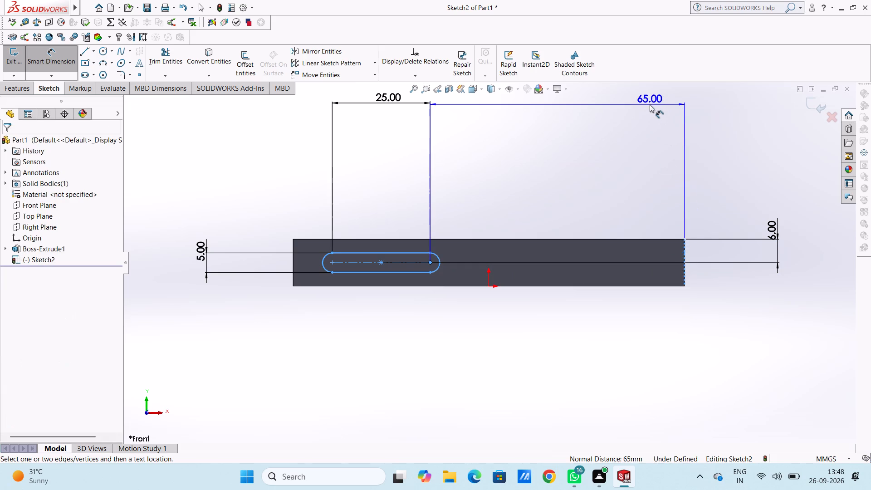
{"action": "left_click", "coordinate": [650, 104]}
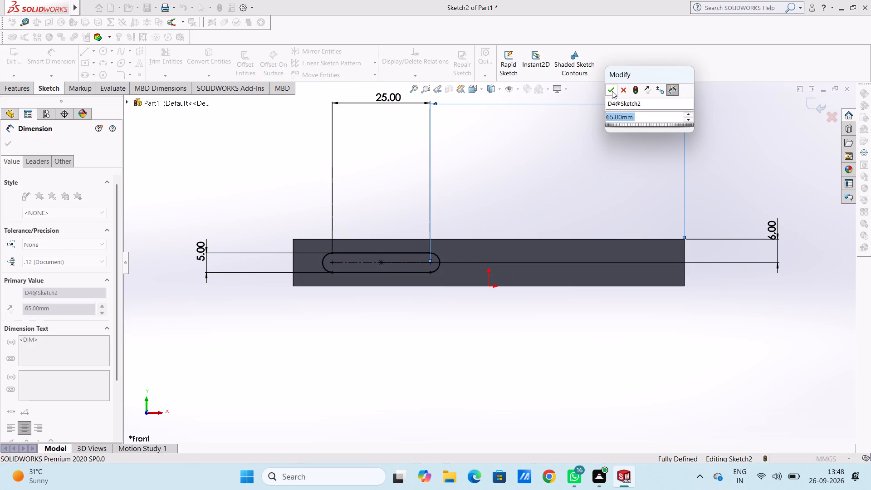
{"action": "left_click", "coordinate": [612, 90]}
{"action": "left_click", "coordinate": [591, 148]}
Cut the slot sketch through the block with a blind Extruded Cut 200 mm deep.
{"action": "middle_click_drag", "start_coordinate": [630, 147], "coordinate": [603, 182]}
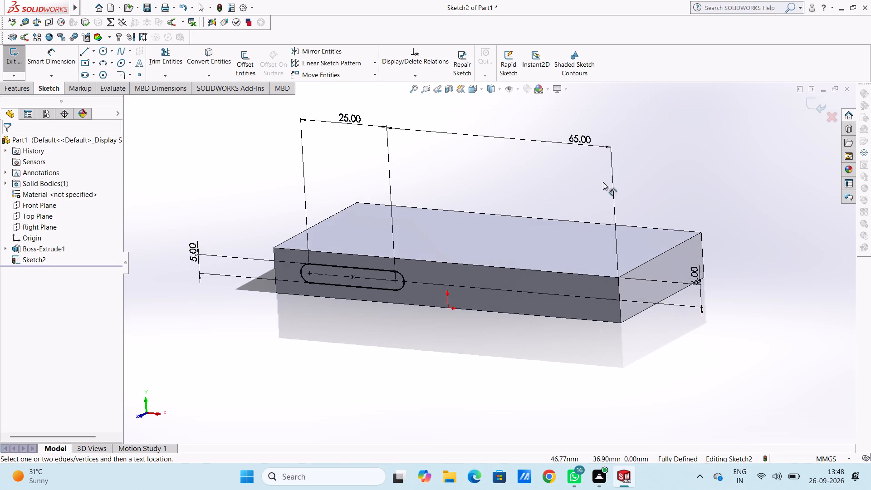
{"action": "scroll", "coordinate": [594, 183], "scroll_direction": "up", "scroll_amount": 1}
{"action": "left_click", "coordinate": [22, 85]}
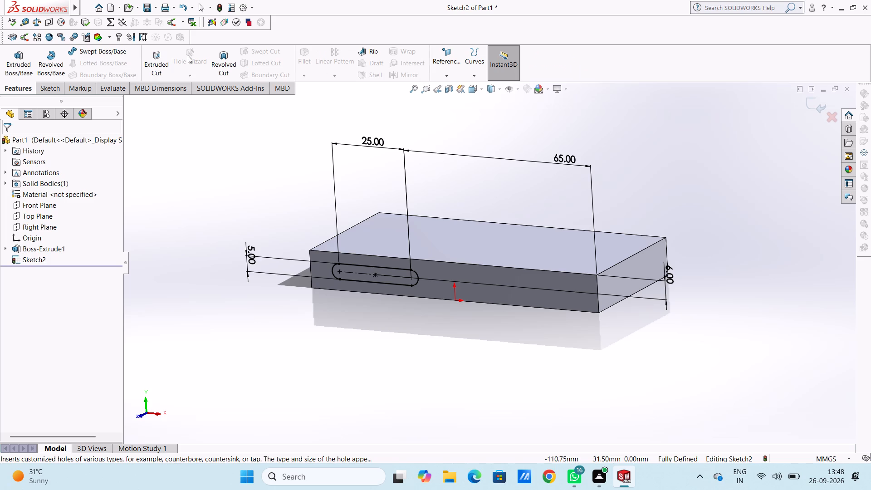
{"action": "left_click", "coordinate": [154, 59]}
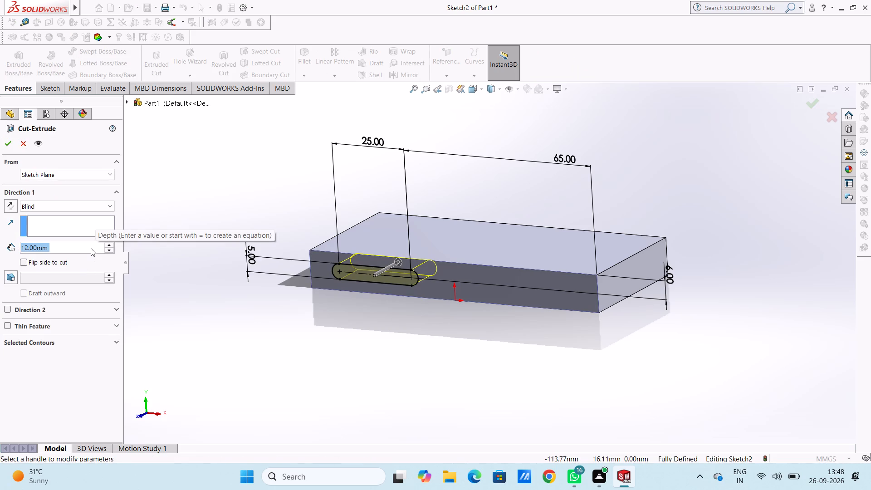
{"action": "type", "text": "200"}
{"action": "key", "text": "Return"}
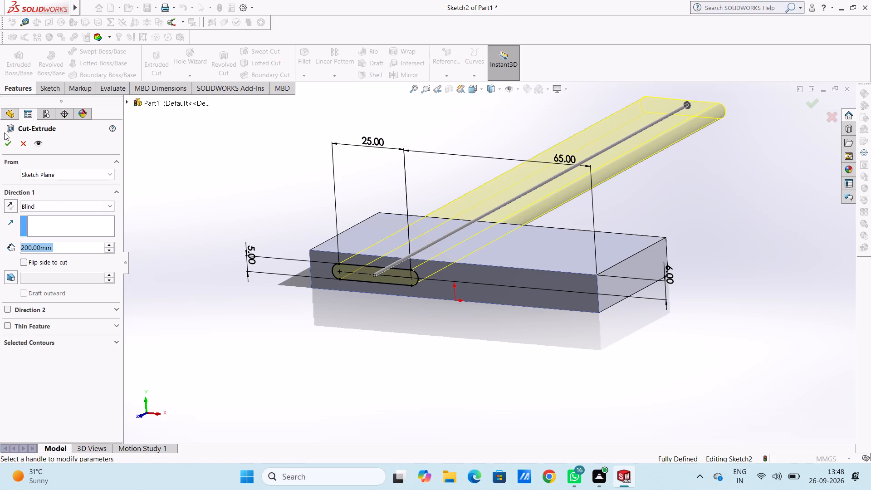
{"action": "left_click", "coordinate": [4, 147]}
{"action": "left_click", "coordinate": [206, 194]}
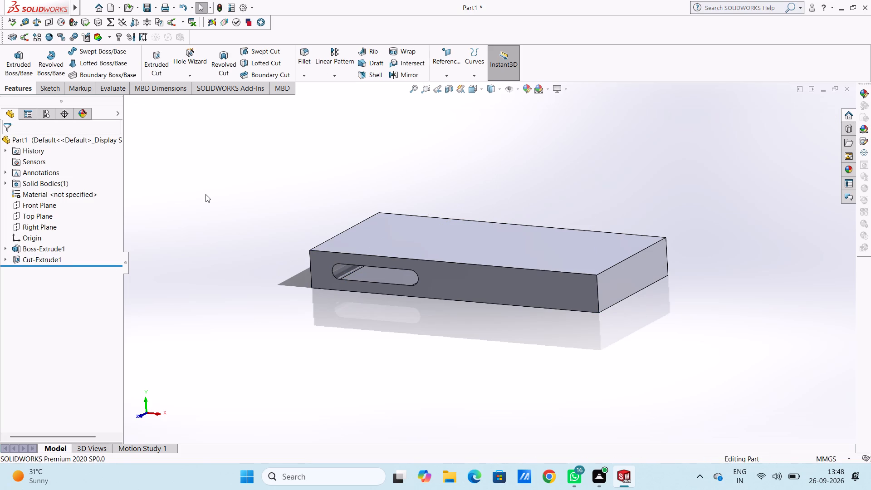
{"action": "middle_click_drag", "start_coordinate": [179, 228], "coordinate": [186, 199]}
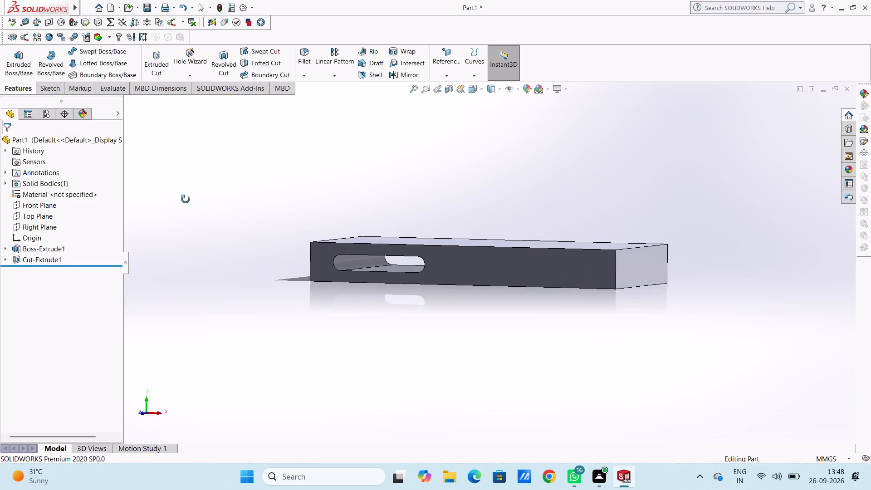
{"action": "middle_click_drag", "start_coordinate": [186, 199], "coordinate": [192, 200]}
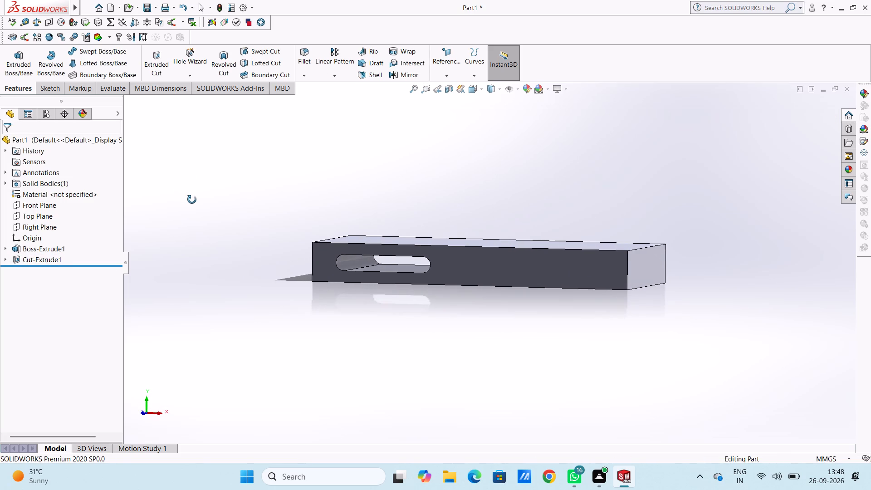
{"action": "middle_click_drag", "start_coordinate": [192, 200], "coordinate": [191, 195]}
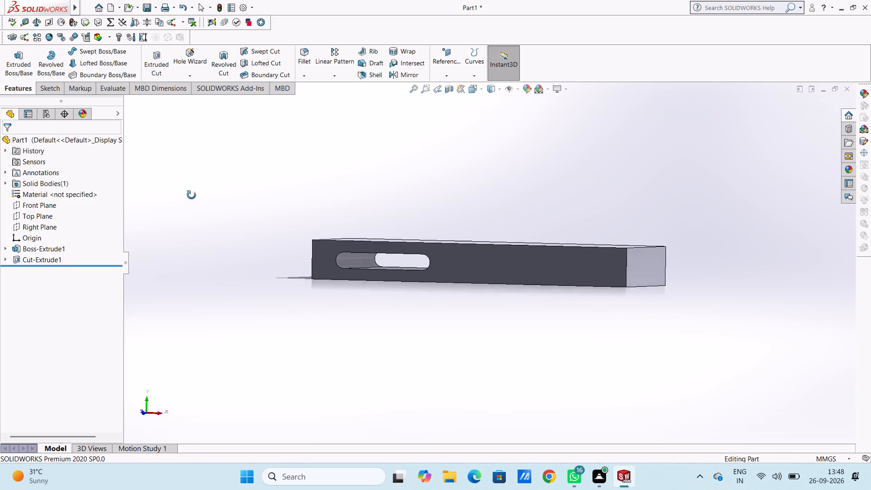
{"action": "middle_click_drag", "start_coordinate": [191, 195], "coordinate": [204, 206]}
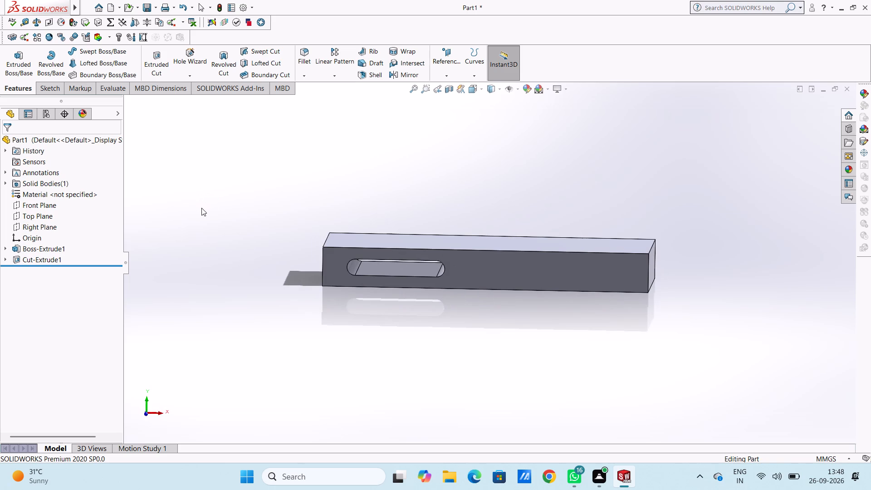
Create a reference plane parallel to the Top Plane, offset 62 mm above it.
{"action": "key", "text": "ctrl+1"}
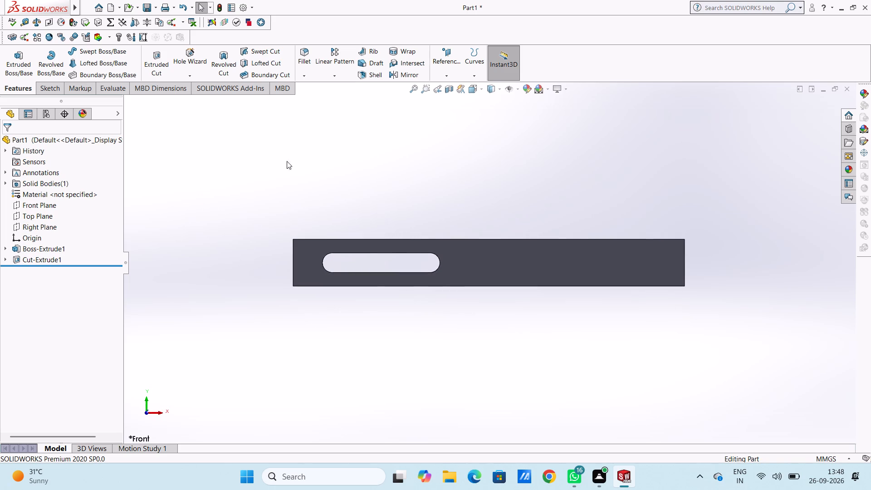
{"action": "left_click", "coordinate": [448, 50]}
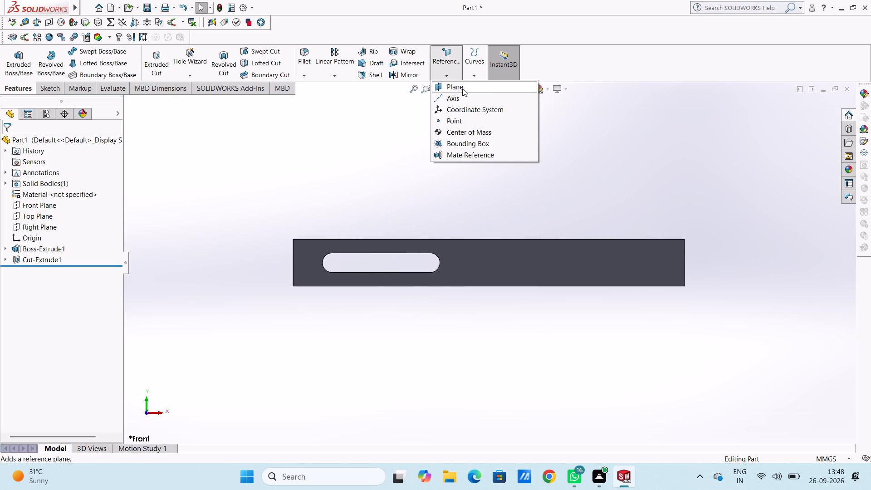
{"action": "left_click", "coordinate": [462, 88]}
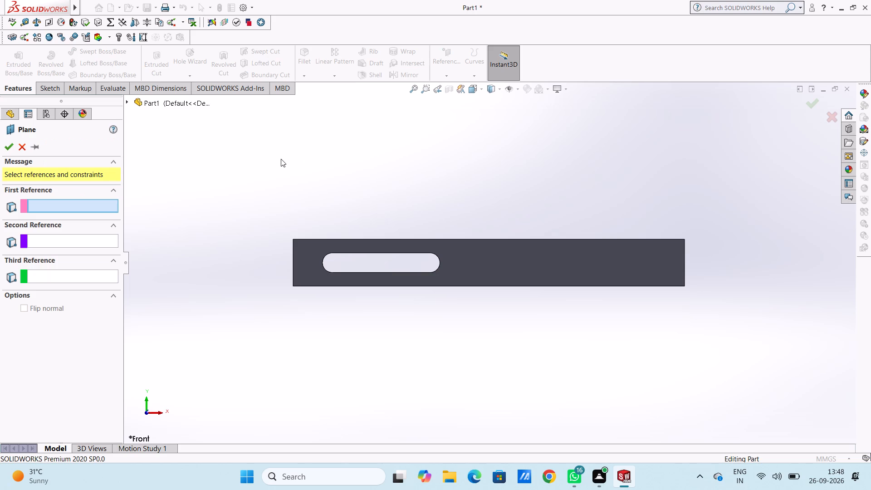
{"action": "left_click", "coordinate": [174, 106]}
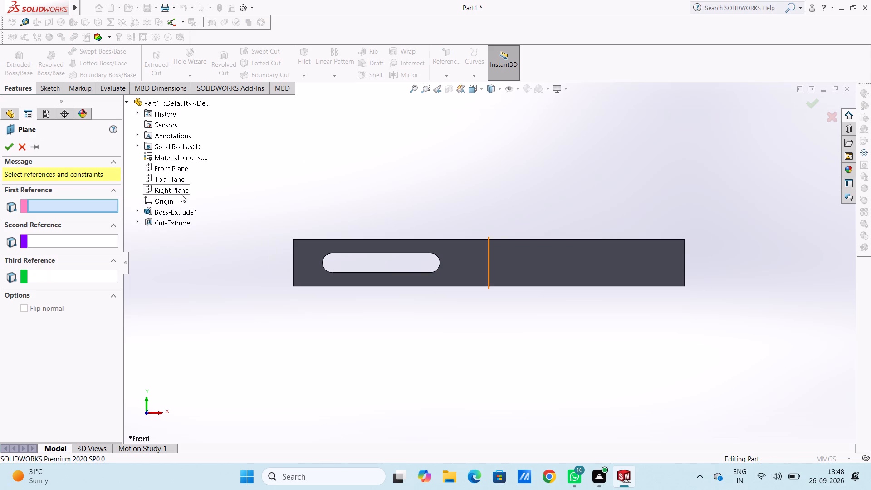
{"action": "left_click", "coordinate": [182, 179]}
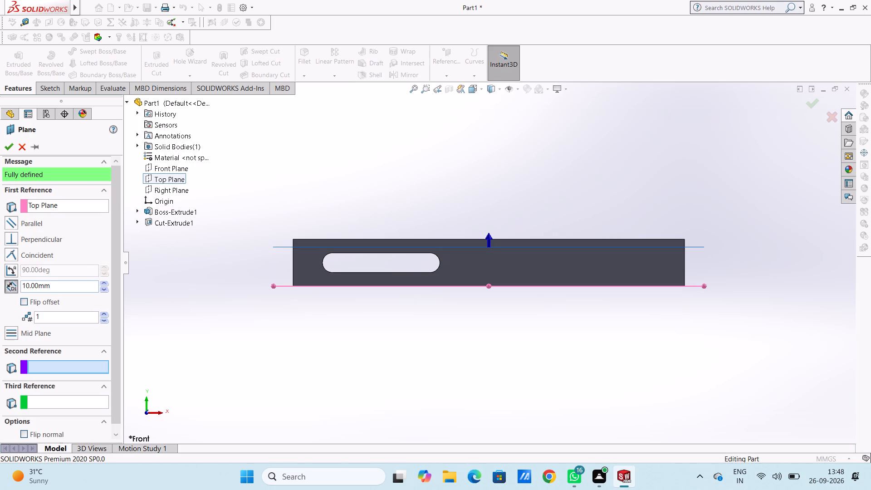
{"action": "double_click", "coordinate": [77, 284]}
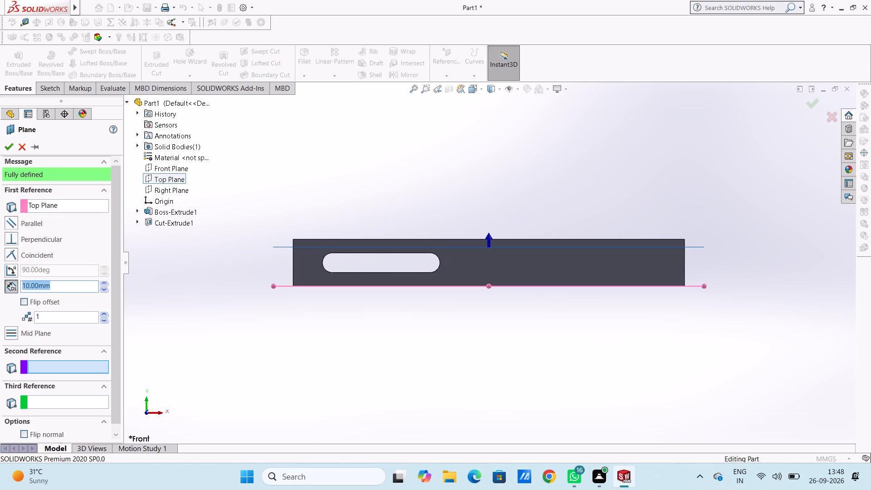
{"action": "type", "text": "12"}
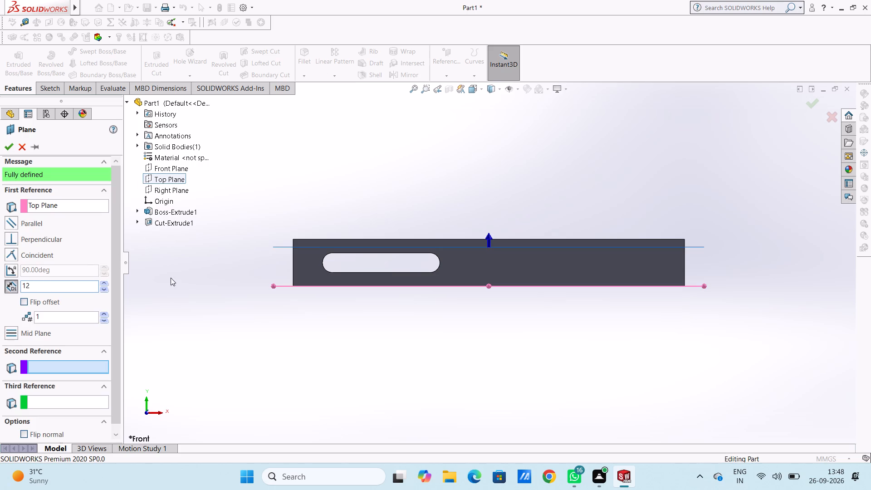
{"action": "key", "text": "Return"}
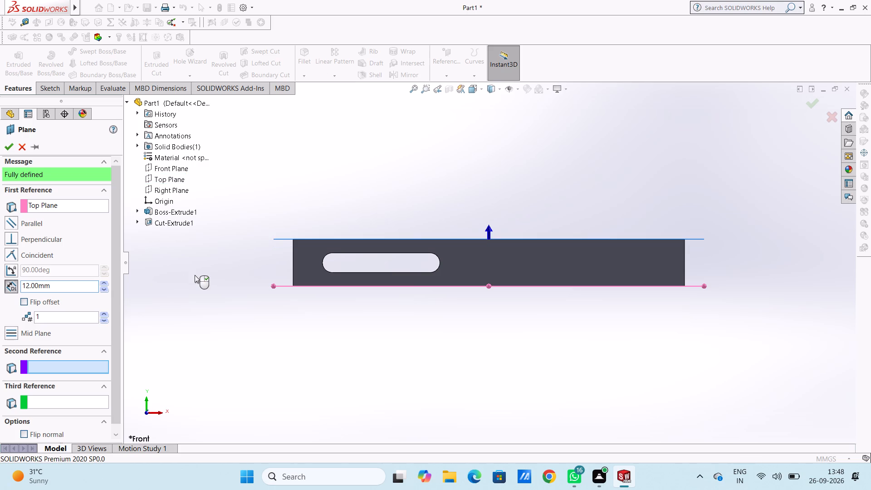
{"action": "double_click", "coordinate": [73, 284]}
{"action": "type", "text": "62"}
{"action": "key", "text": "Return"}
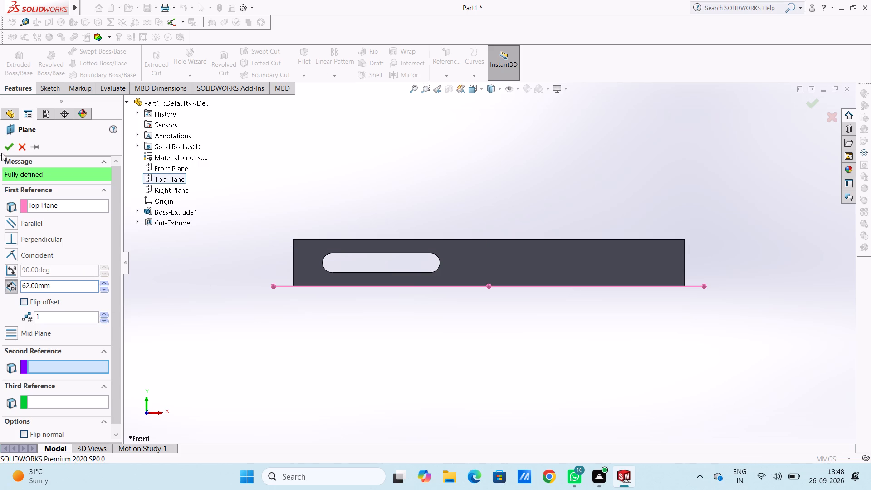
{"action": "left_click", "coordinate": [5, 148]}
{"action": "left_click", "coordinate": [172, 193]}
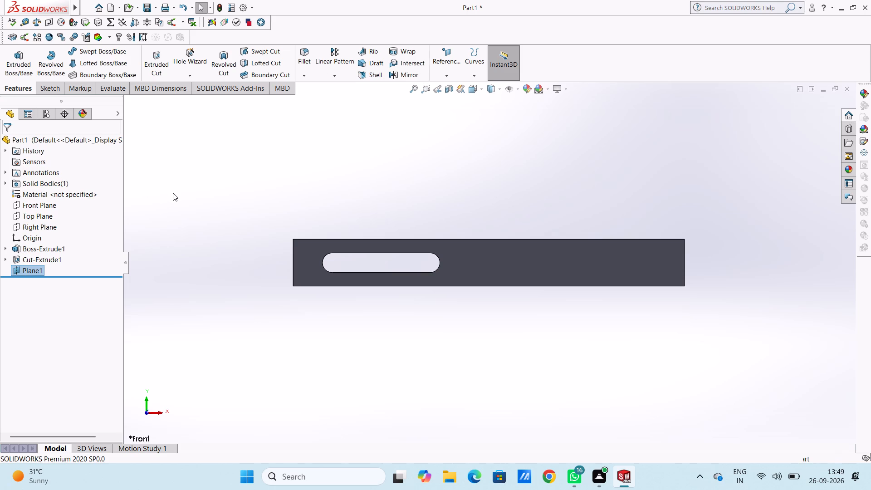
{"action": "scroll", "coordinate": [288, 206], "scroll_direction": "up", "scroll_amount": 4}
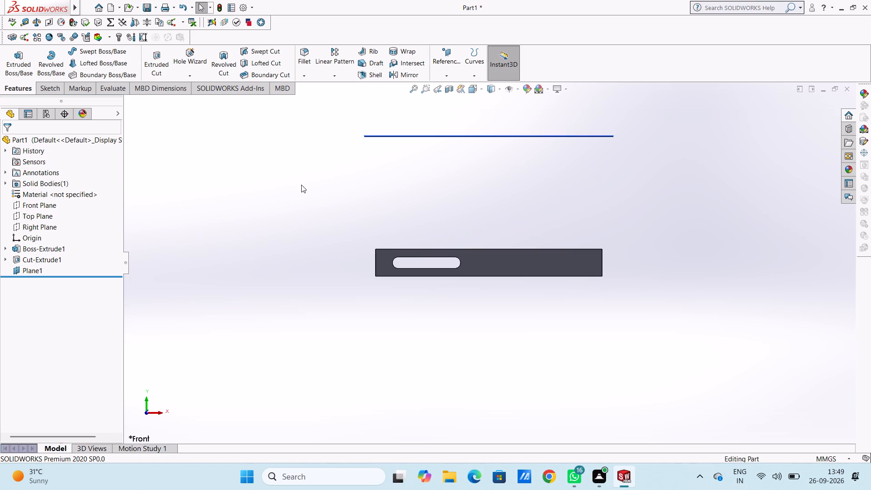
Sketch a 100 x 45 mm centre rectangle on the offset plane, centred on the origin and matching the block's outline.
{"action": "key", "text": "ctrl+5"}
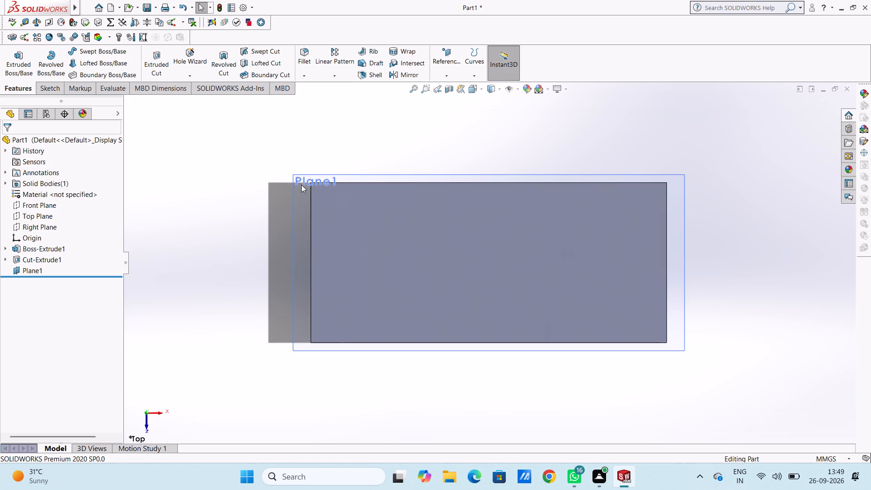
{"action": "left_click", "coordinate": [294, 221]}
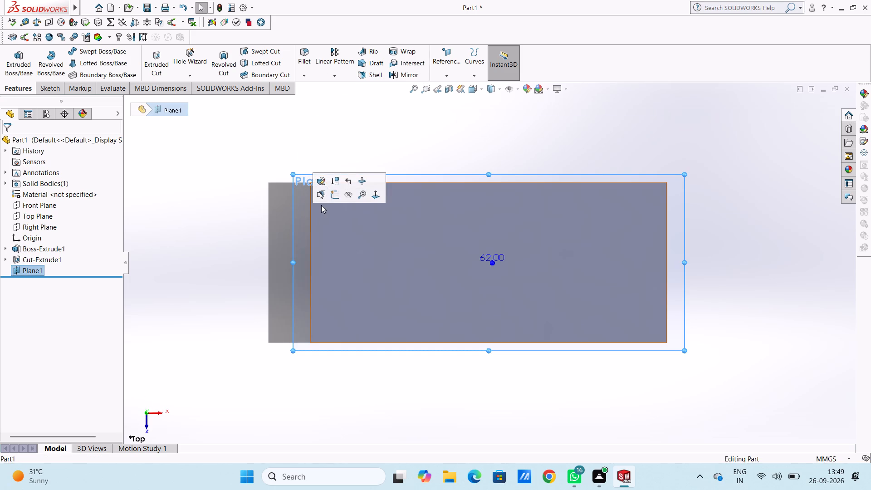
{"action": "left_click", "coordinate": [332, 196]}
{"action": "left_click", "coordinate": [227, 212]}
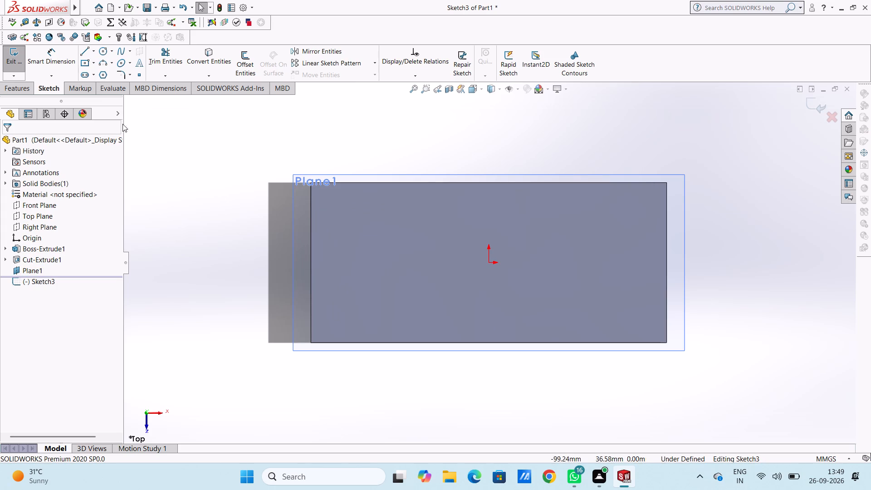
{"action": "left_click", "coordinate": [84, 62]}
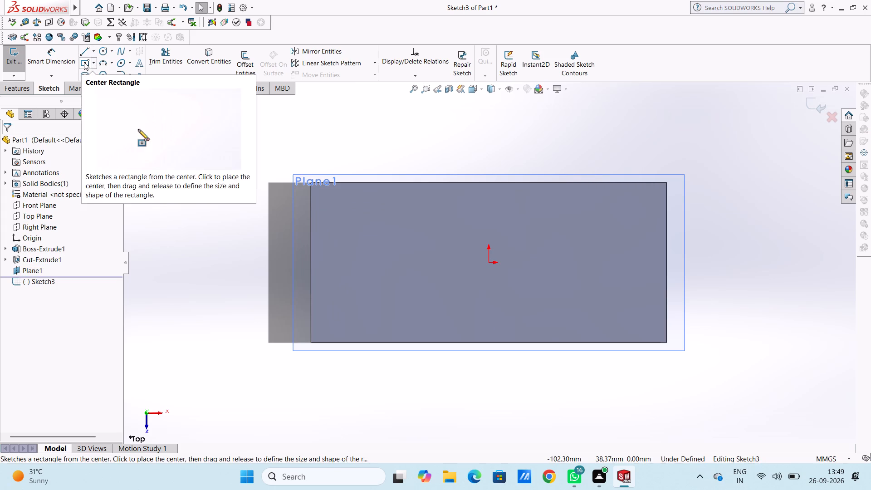
{"action": "left_click", "coordinate": [488, 262]}
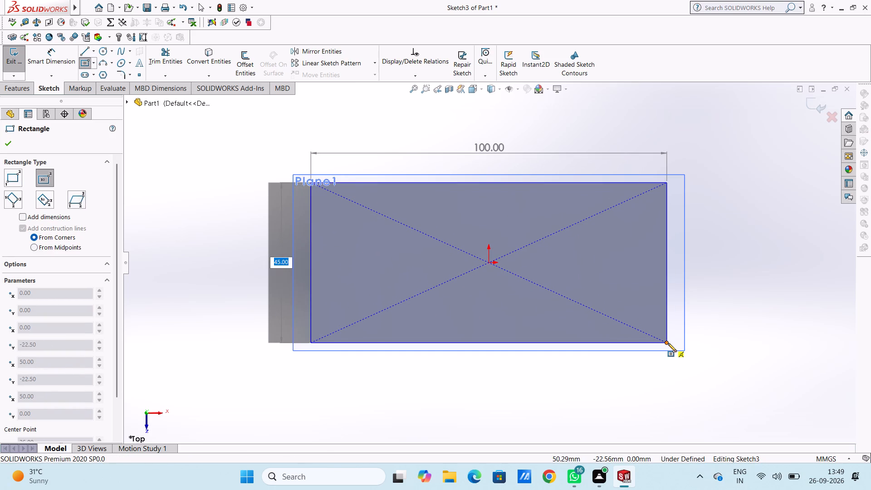
{"action": "left_click", "coordinate": [668, 343]}
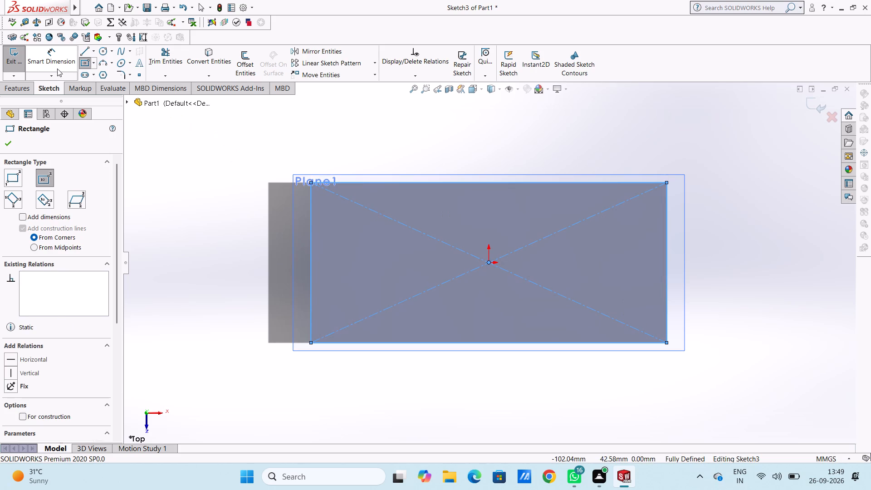
{"action": "left_click", "coordinate": [52, 59]}
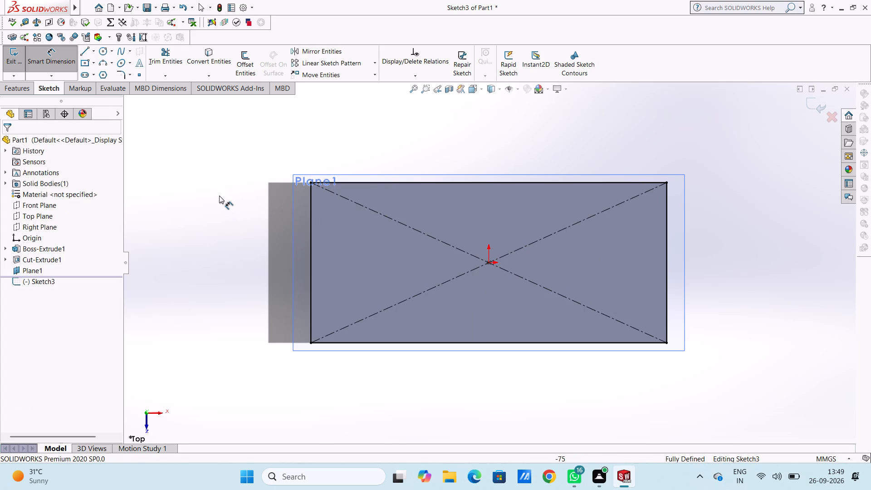
{"action": "key", "text": "Escape"}
{"action": "key", "text": "Escape"}
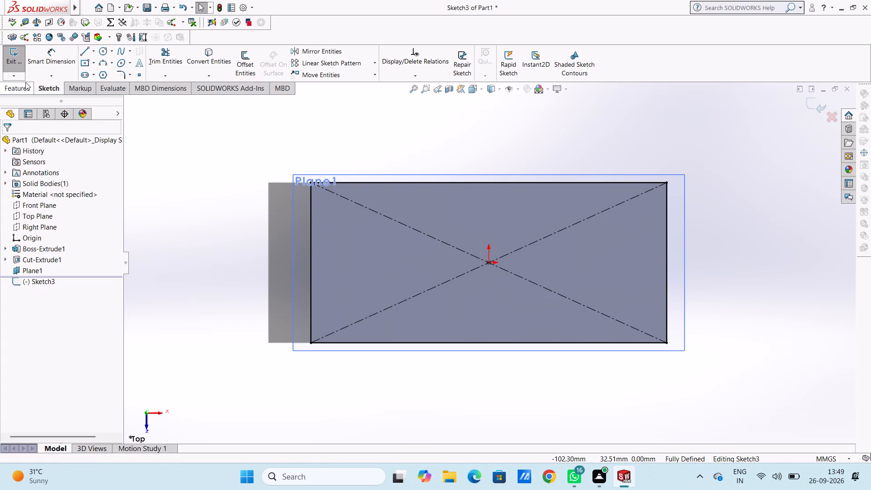
Extrude the rectangle upward with a blind Extruded Boss 12 mm deep, keeping Merge result on.
{"action": "left_click", "coordinate": [25, 82]}
{"action": "left_click", "coordinate": [23, 65]}
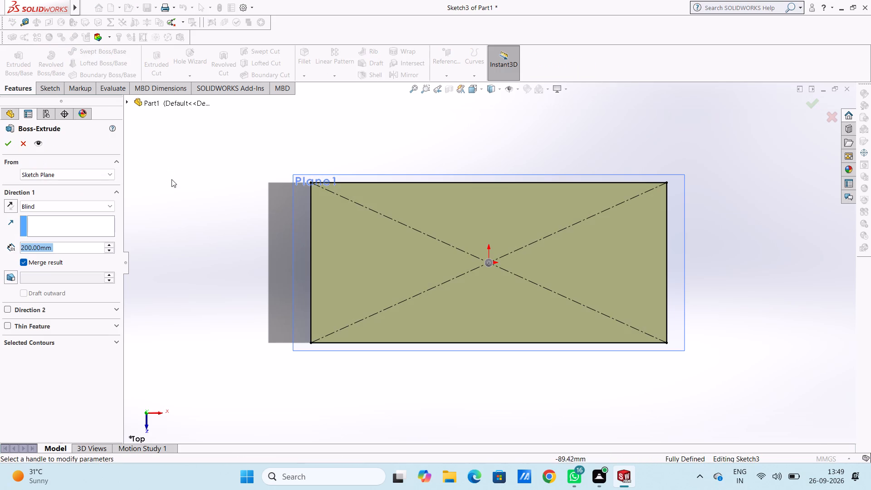
{"action": "middle_click_drag", "start_coordinate": [280, 217], "coordinate": [269, 181]}
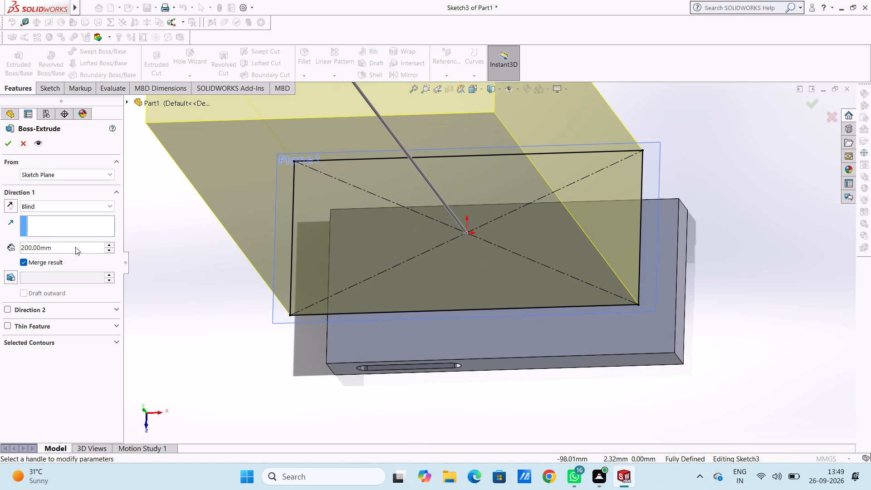
{"action": "double_click", "coordinate": [75, 247]}
{"action": "type", "text": "12"}
{"action": "key", "text": "Return"}
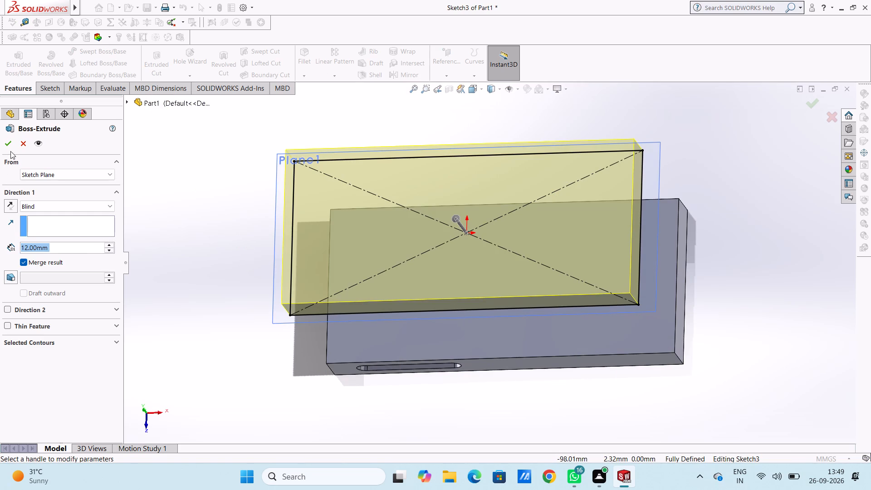
{"action": "left_click", "coordinate": [10, 145]}
{"action": "left_click", "coordinate": [160, 234]}
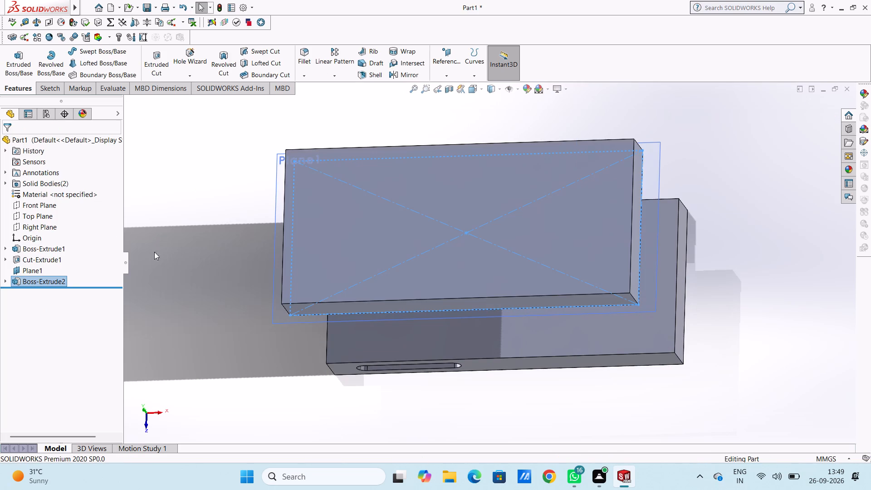
Hide the offset reference plane Plane1.
{"action": "left_click", "coordinate": [43, 271]}
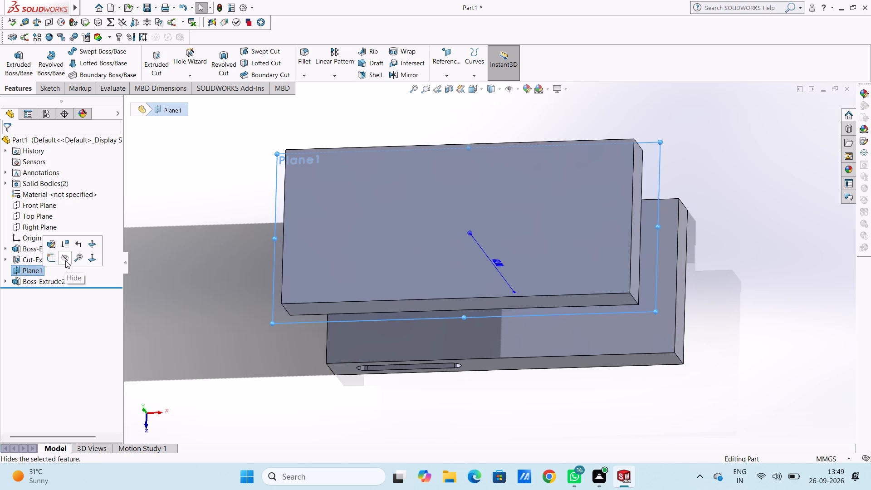
{"action": "left_click", "coordinate": [65, 260]}
Examine the upper and lower blocks from several angles.
{"action": "middle_click_drag", "start_coordinate": [193, 247], "coordinate": [203, 180]}
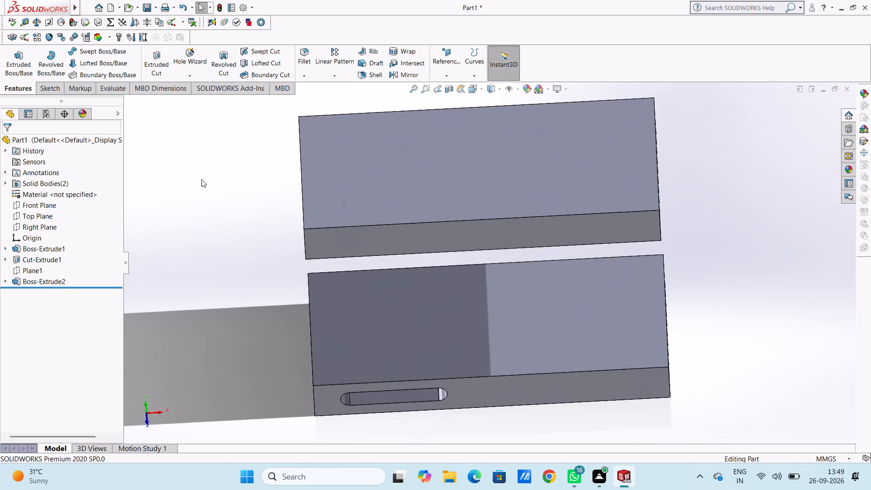
{"action": "scroll", "coordinate": [202, 216], "scroll_direction": "up", "scroll_amount": 3}
{"action": "middle_click_drag", "start_coordinate": [230, 241], "coordinate": [237, 156]}
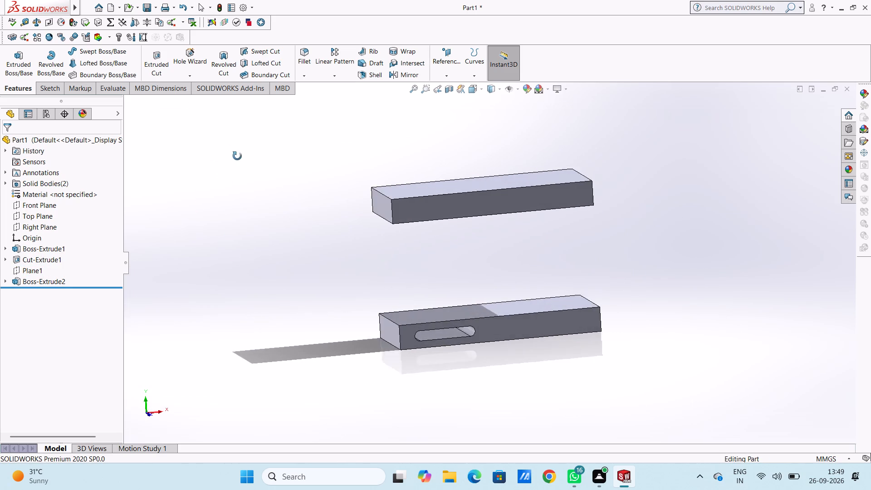
{"action": "middle_click_drag", "start_coordinate": [237, 156], "coordinate": [230, 150]}
{"action": "middle_click_drag", "start_coordinate": [247, 283], "coordinate": [217, 278]}
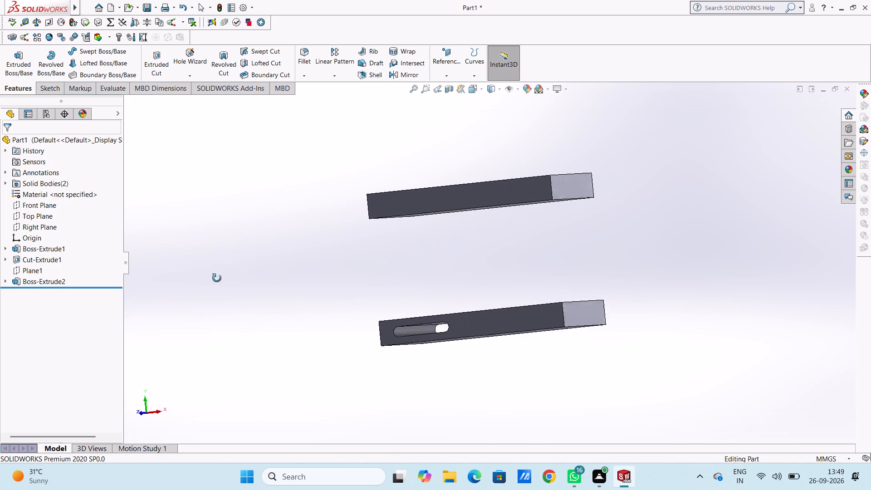
{"action": "middle_click_drag", "start_coordinate": [217, 278], "coordinate": [264, 266]}
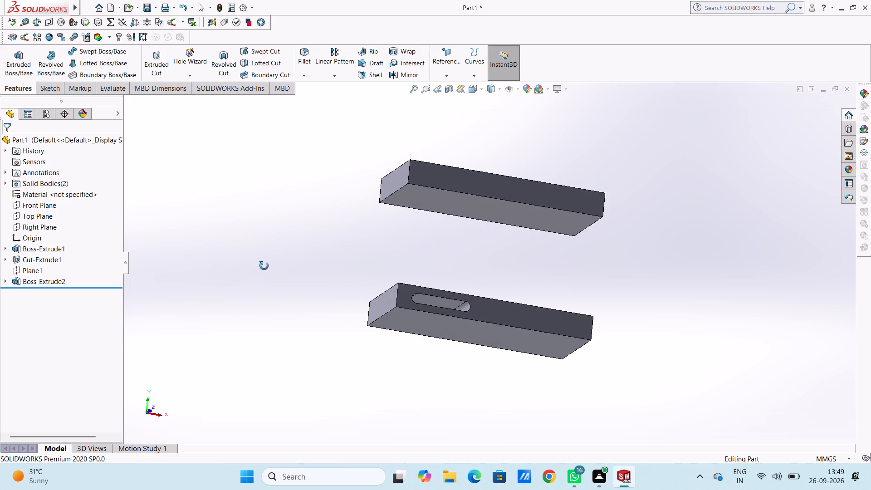
{"action": "middle_click_drag", "start_coordinate": [264, 266], "coordinate": [240, 289]}
Open a new sketch on the upper block's front face and start a straight slot in it.
{"action": "key", "text": "ctrl+1"}
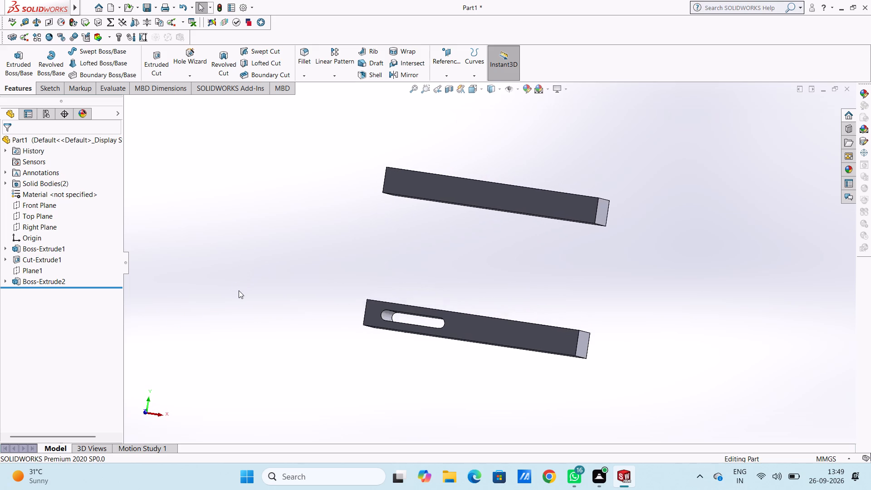
{"action": "scroll", "coordinate": [239, 290], "scroll_direction": "up", "scroll_amount": 1}
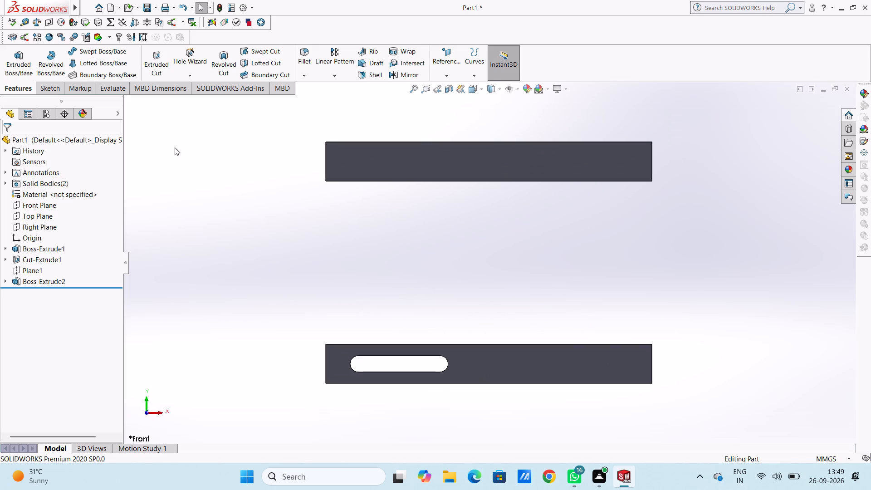
{"action": "left_click", "coordinate": [380, 159]}
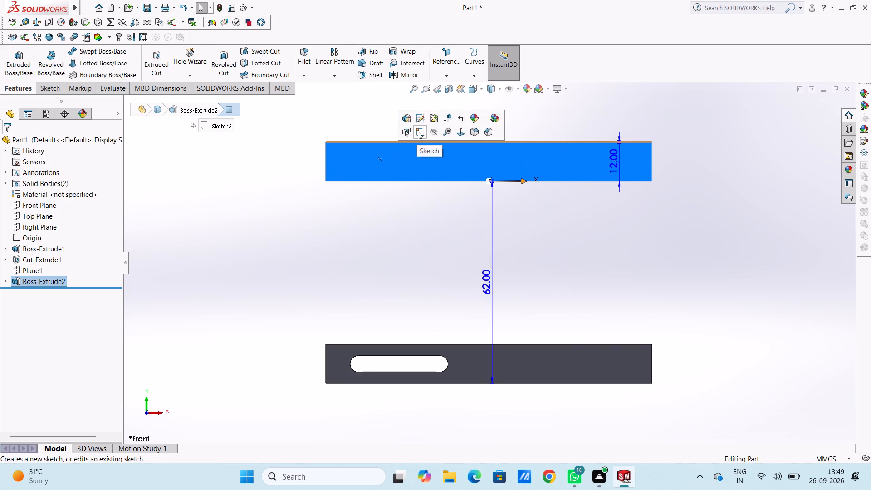
{"action": "left_click", "coordinate": [418, 132]}
{"action": "left_click", "coordinate": [277, 228]}
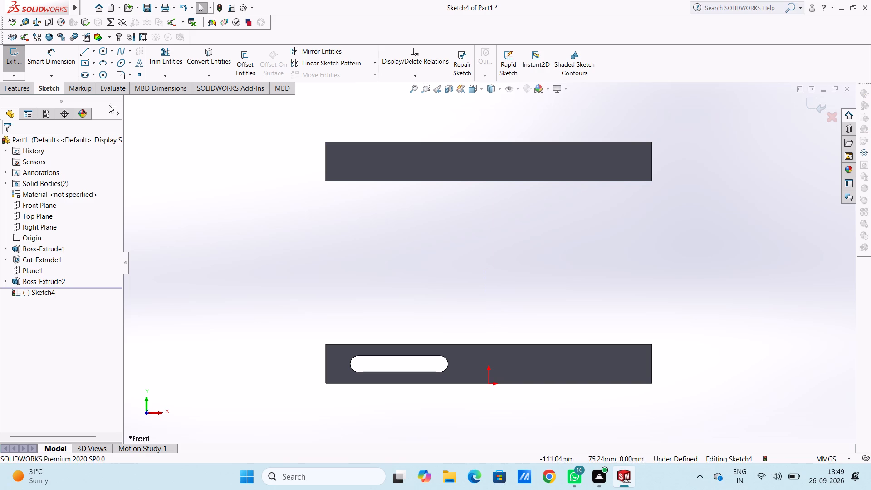
{"action": "left_click", "coordinate": [86, 76]}
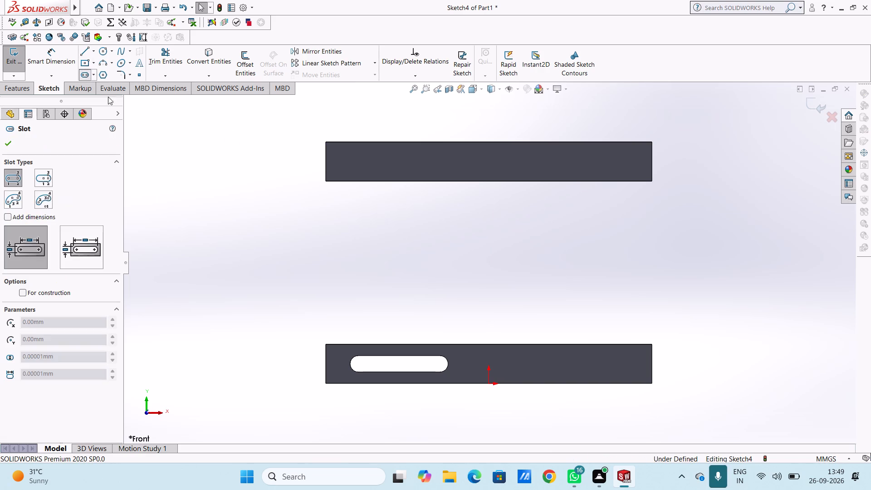
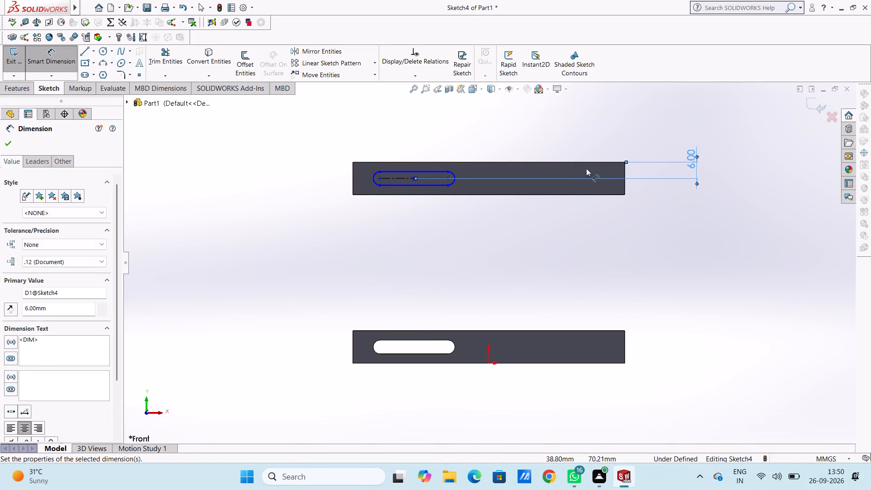
Dimension the slot's inner arc centre 65 mm horizontally from the upper block's right end edge.
{"action": "left_click", "coordinate": [529, 118]}
{"action": "left_click", "coordinate": [447, 178]}
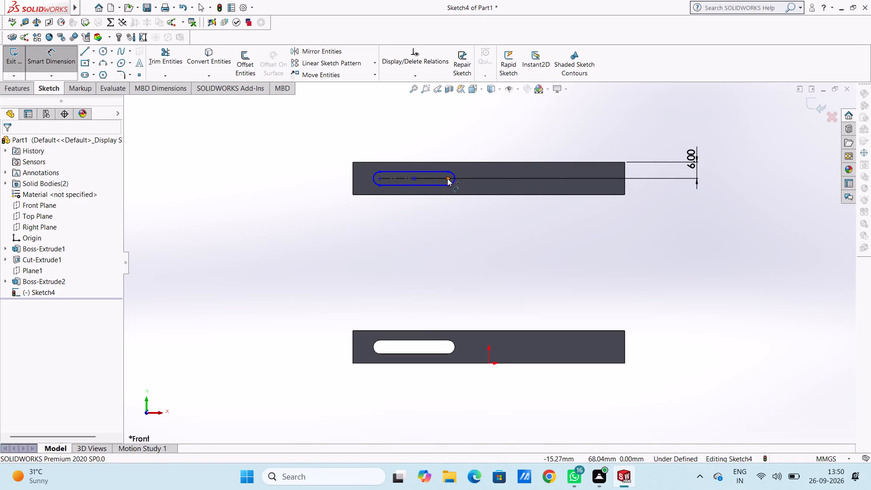
{"action": "left_click", "coordinate": [624, 172]}
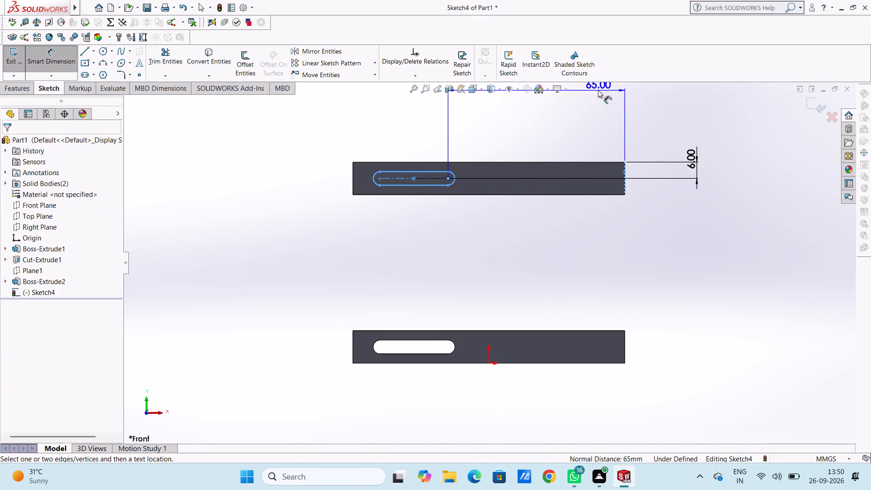
{"action": "left_click", "coordinate": [599, 112]}
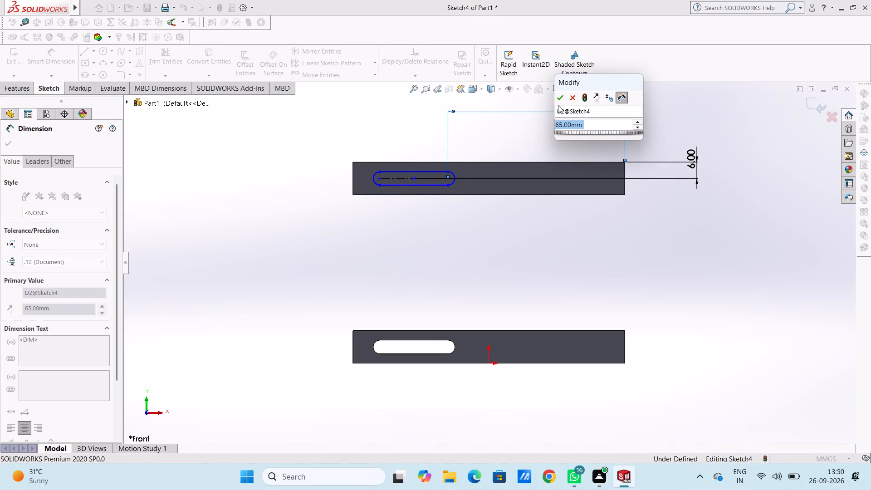
{"action": "left_click", "coordinate": [559, 99]}
{"action": "left_click", "coordinate": [424, 126]}
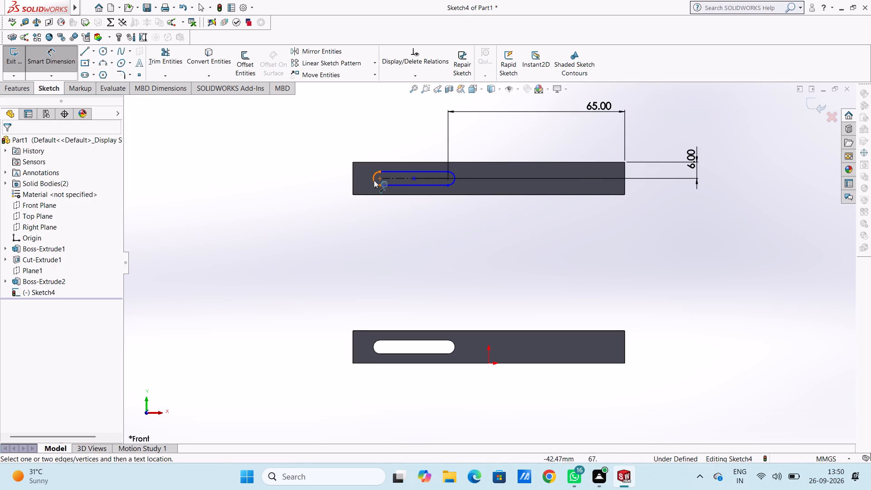
Dimension the slot's end radius as 2.5 mm and its straight length as 25 mm.
{"action": "left_click", "coordinate": [374, 180]}
{"action": "left_click", "coordinate": [254, 264]}
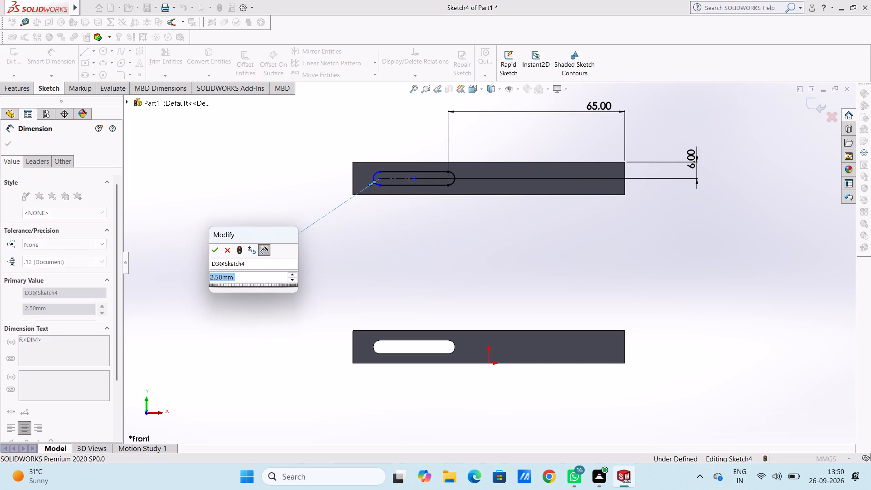
{"action": "left_click", "coordinate": [218, 250]}
{"action": "left_click", "coordinate": [260, 196]}
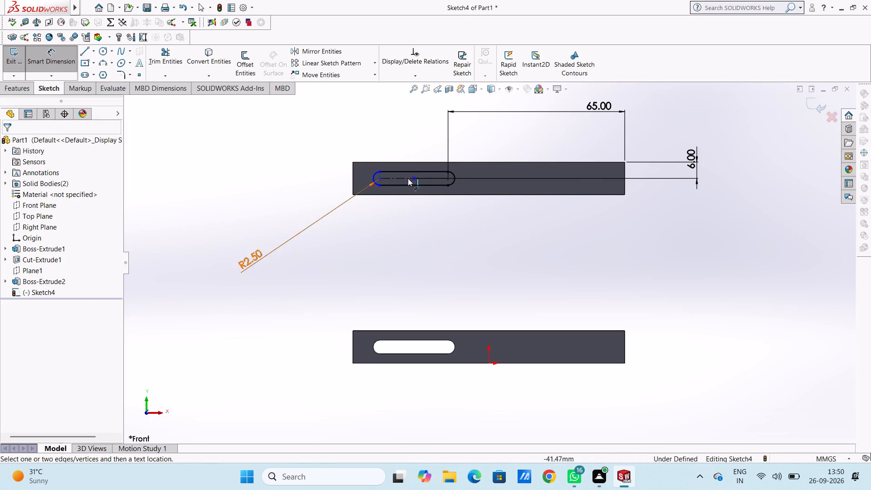
{"action": "left_click", "coordinate": [420, 172]}
{"action": "left_click", "coordinate": [415, 111]}
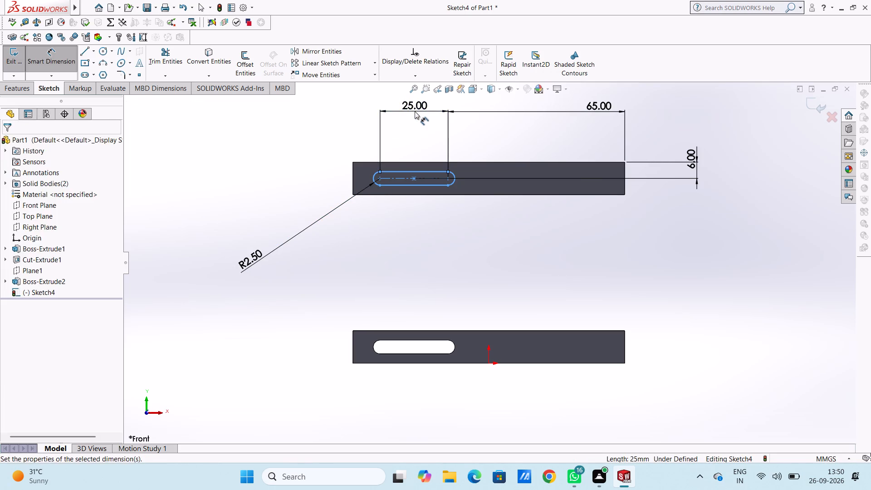
{"action": "left_click", "coordinate": [379, 98]}
{"action": "left_click", "coordinate": [356, 126]}
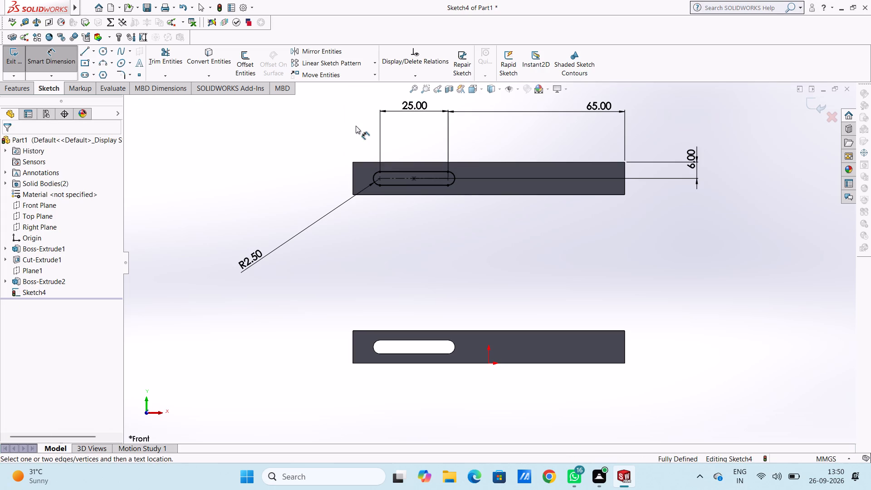
{"action": "key", "text": "Escape"}
{"action": "key", "text": "Escape"}
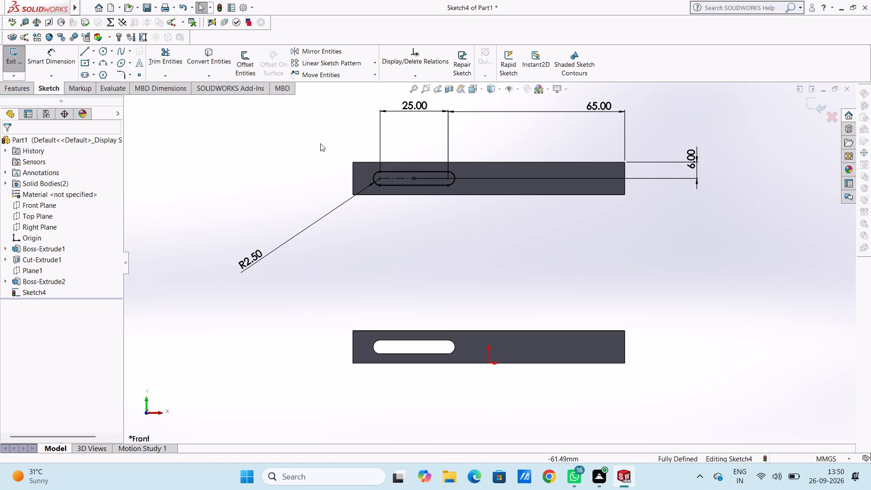
Cut the slot through the upper block with a blind Extruded Cut 50 mm deep from the sketch plane.
{"action": "middle_click_drag", "start_coordinate": [320, 143], "coordinate": [345, 178]}
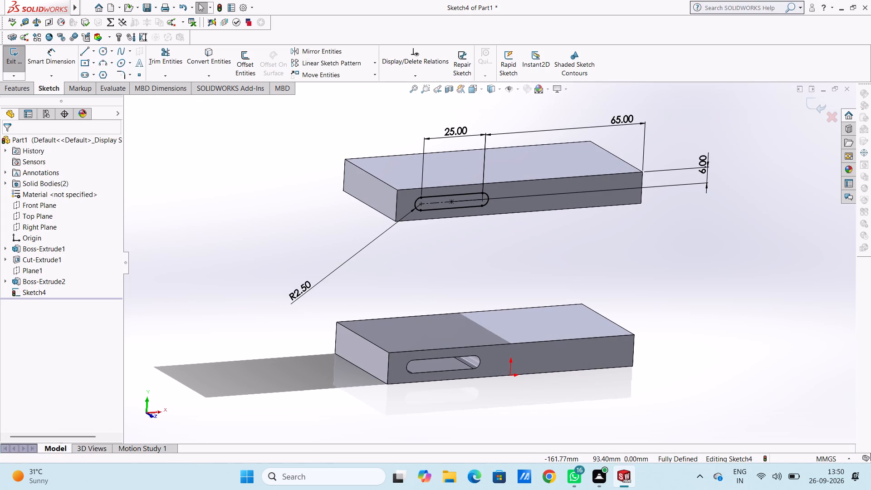
{"action": "left_click", "coordinate": [17, 89]}
{"action": "left_click", "coordinate": [165, 59]}
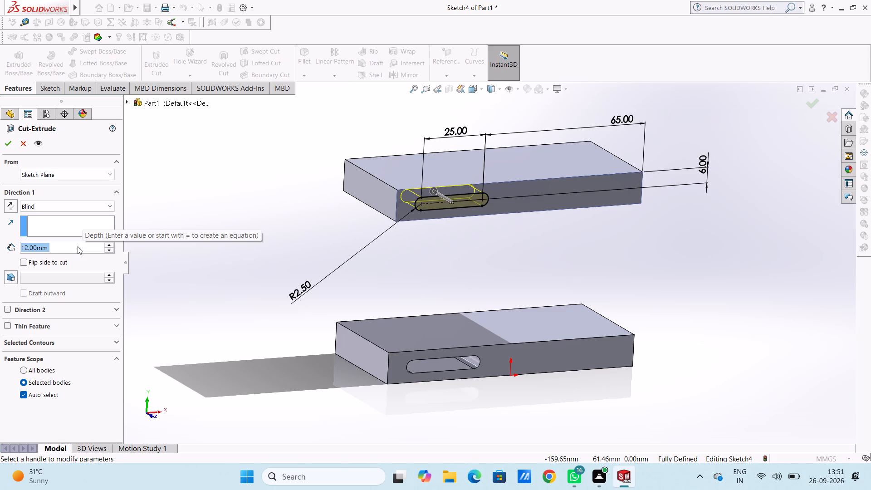
{"action": "type", "text": "50"}
{"action": "key", "text": "Return"}
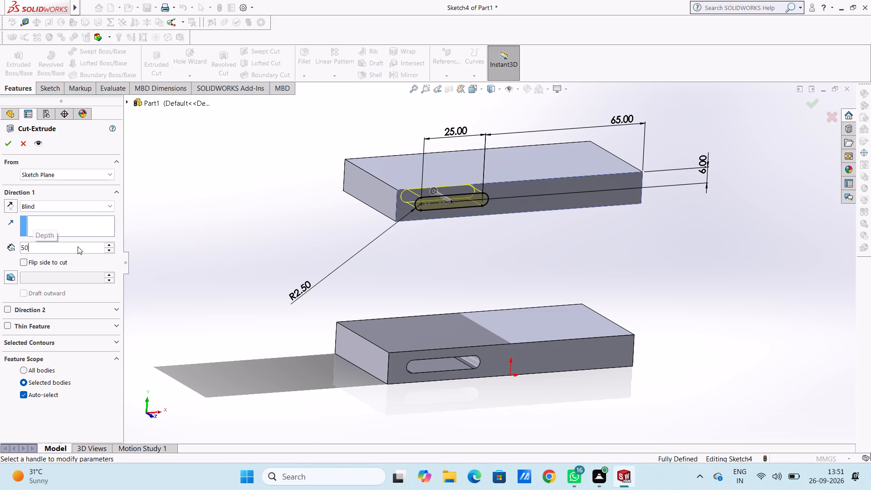
{"action": "left_click", "coordinate": [6, 146]}
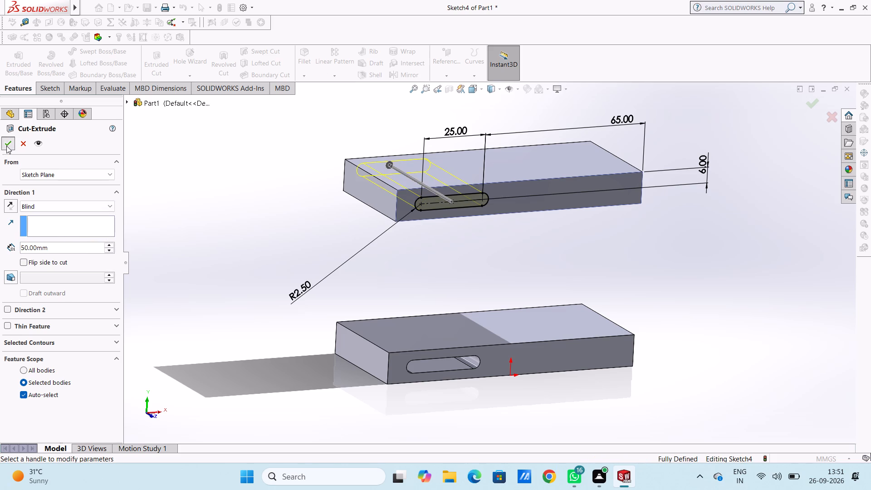
{"action": "left_click", "coordinate": [213, 176]}
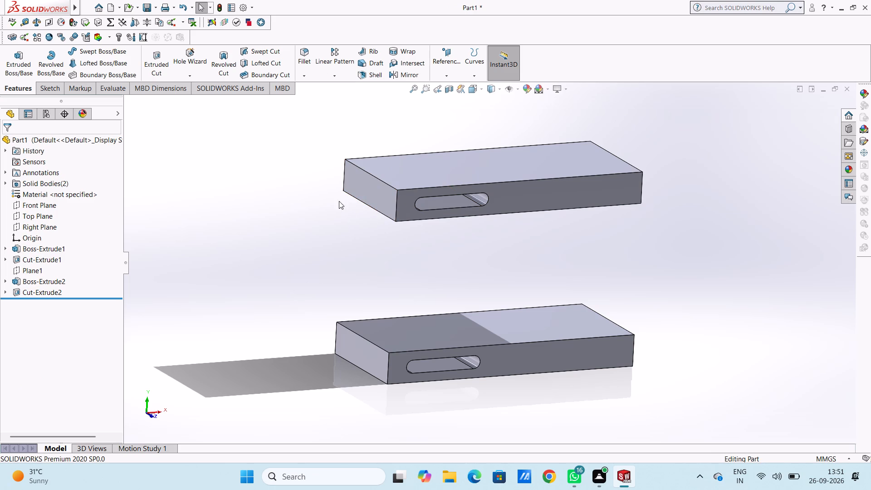
Examine both blocks and their slots from several angles, ending in the front view.
{"action": "middle_click_drag", "start_coordinate": [318, 197], "coordinate": [284, 164]}
{"action": "scroll", "coordinate": [313, 195], "scroll_direction": "up", "scroll_amount": 1}
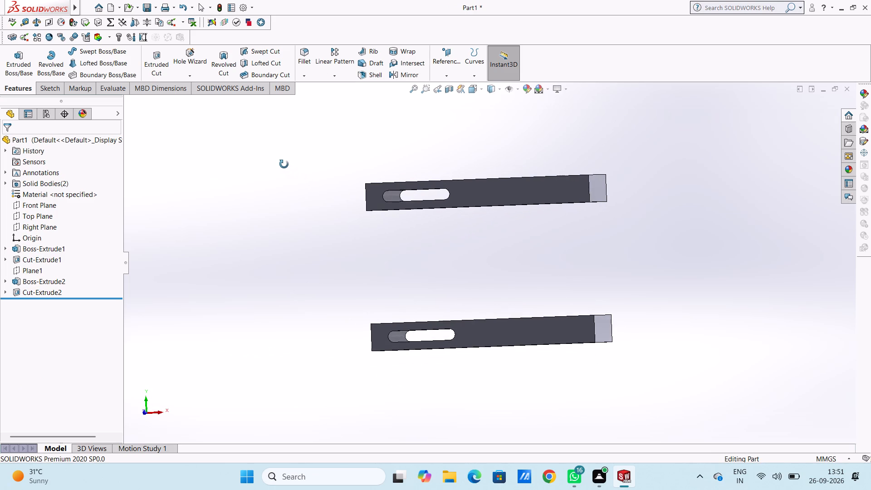
{"action": "middle_click_drag", "start_coordinate": [284, 164], "coordinate": [344, 213]}
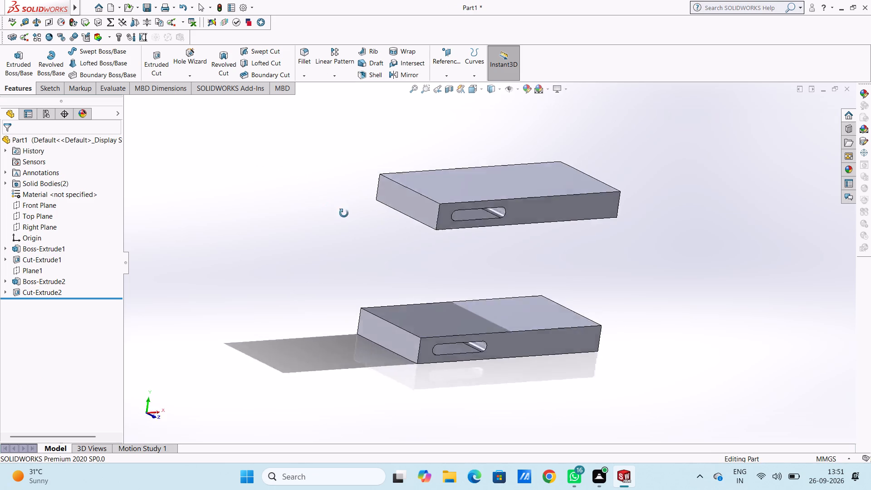
{"action": "middle_click_drag", "start_coordinate": [344, 213], "coordinate": [383, 249]}
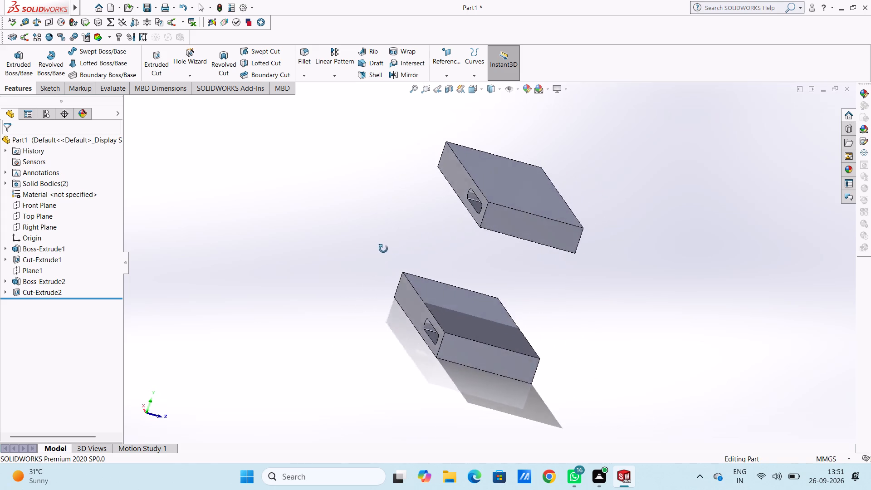
{"action": "middle_click_drag", "start_coordinate": [383, 249], "coordinate": [295, 206]}
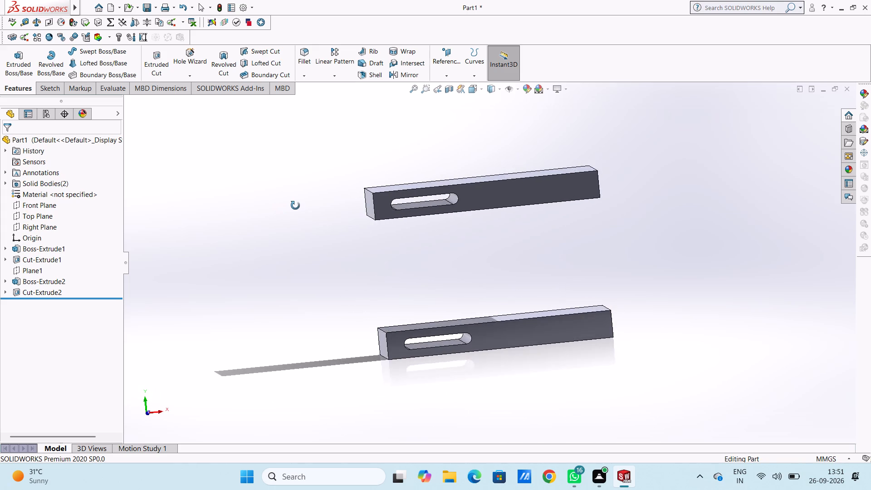
{"action": "middle_click_drag", "start_coordinate": [295, 206], "coordinate": [338, 214]}
{"action": "scroll", "coordinate": [268, 190], "scroll_direction": "down", "scroll_amount": 1}
{"action": "scroll", "coordinate": [338, 214], "scroll_direction": "up", "scroll_amount": 1}
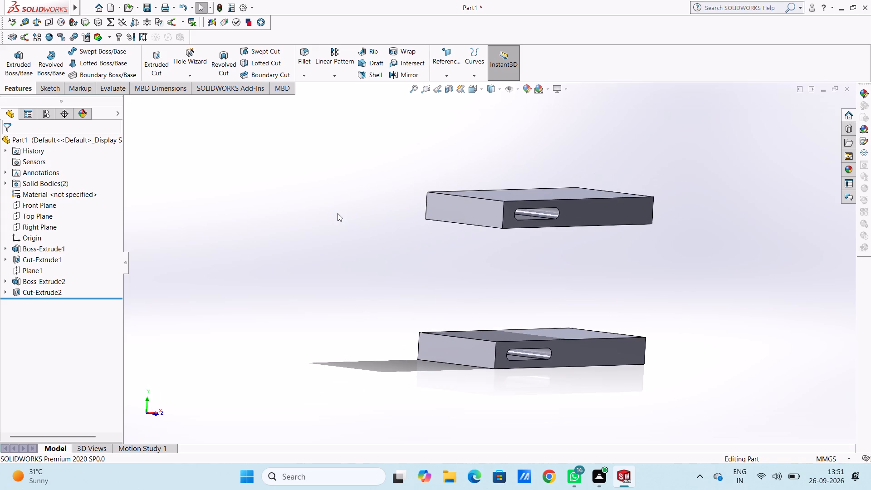
{"action": "middle_click", "coordinate": [393, 229]}
{"action": "scroll", "coordinate": [393, 229], "scroll_direction": "up", "scroll_amount": 1}
{"action": "middle_click_drag", "start_coordinate": [347, 219], "coordinate": [271, 211]}
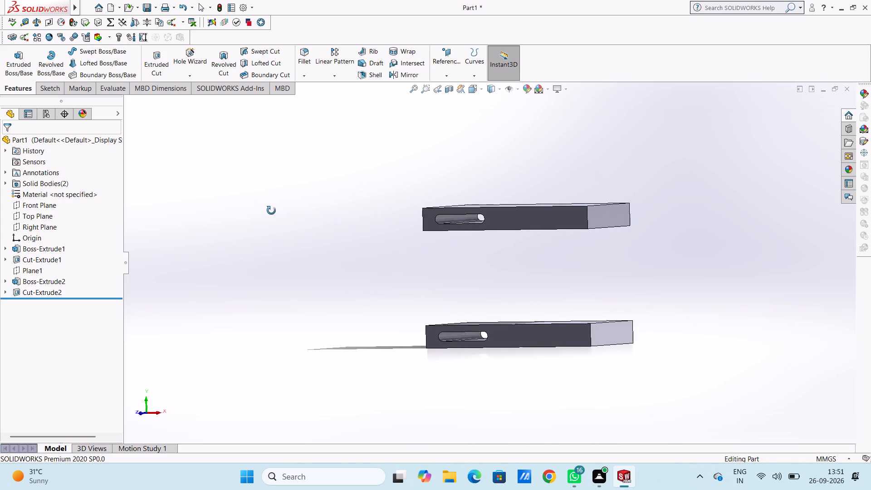
{"action": "middle_click_drag", "start_coordinate": [271, 211], "coordinate": [270, 210]}
{"action": "middle_click_drag", "start_coordinate": [589, 191], "coordinate": [594, 160]}
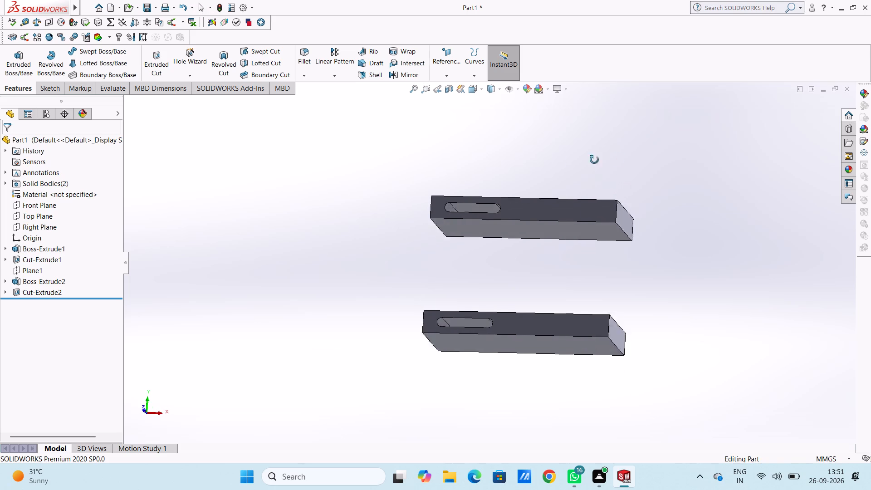
{"action": "middle_click_drag", "start_coordinate": [594, 160], "coordinate": [614, 205]}
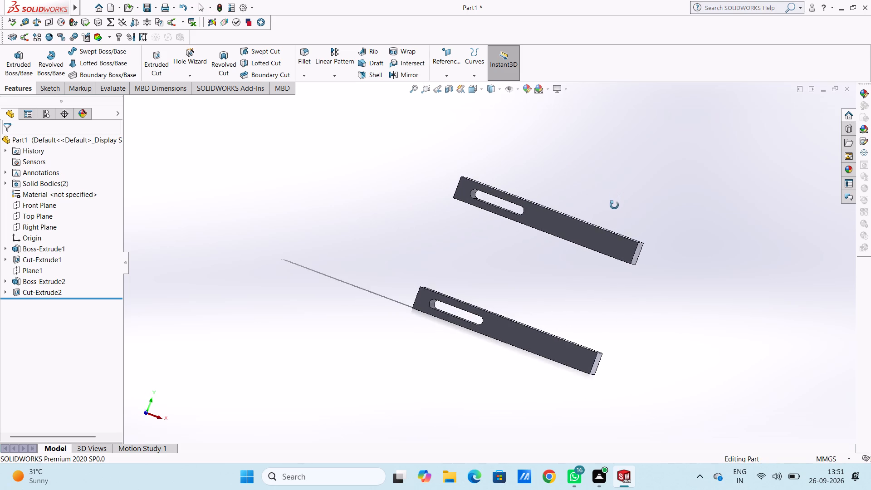
{"action": "middle_click_drag", "start_coordinate": [614, 205], "coordinate": [619, 203]}
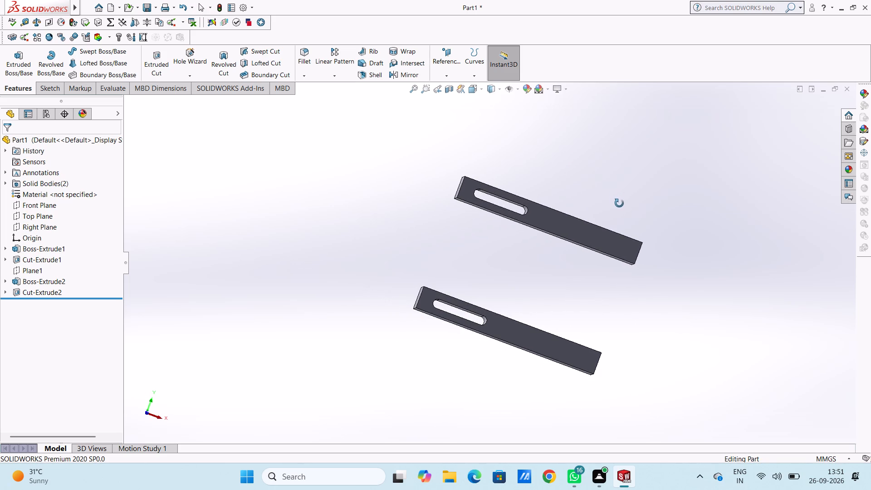
{"action": "middle_click_drag", "start_coordinate": [619, 203], "coordinate": [604, 205]}
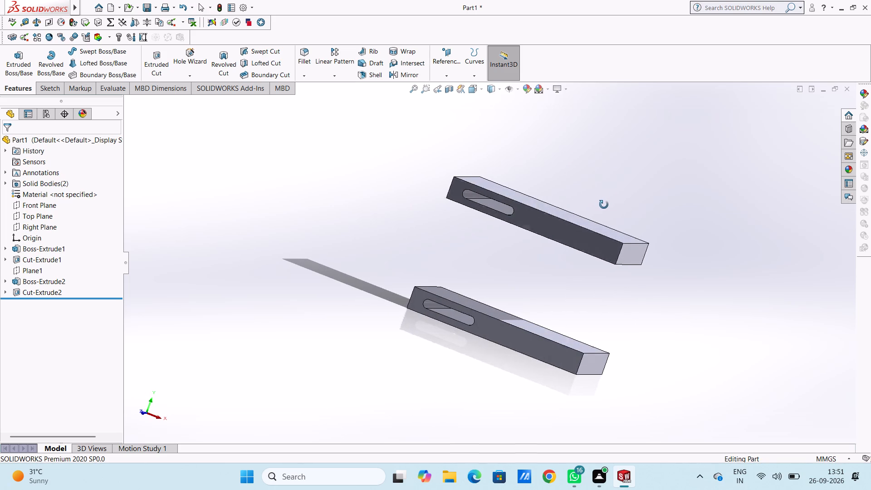
{"action": "middle_click_drag", "start_coordinate": [604, 205], "coordinate": [637, 197]}
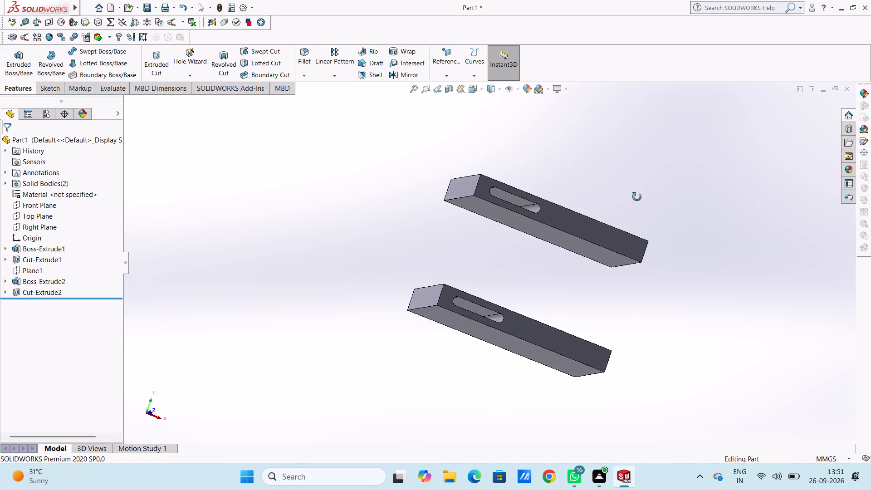
{"action": "middle_click_drag", "start_coordinate": [637, 197], "coordinate": [629, 198]}
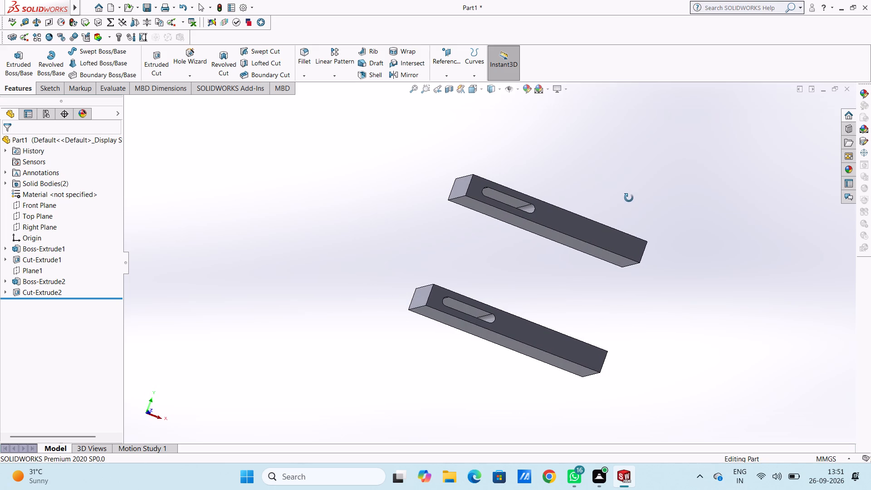
{"action": "middle_click_drag", "start_coordinate": [629, 198], "coordinate": [618, 199]}
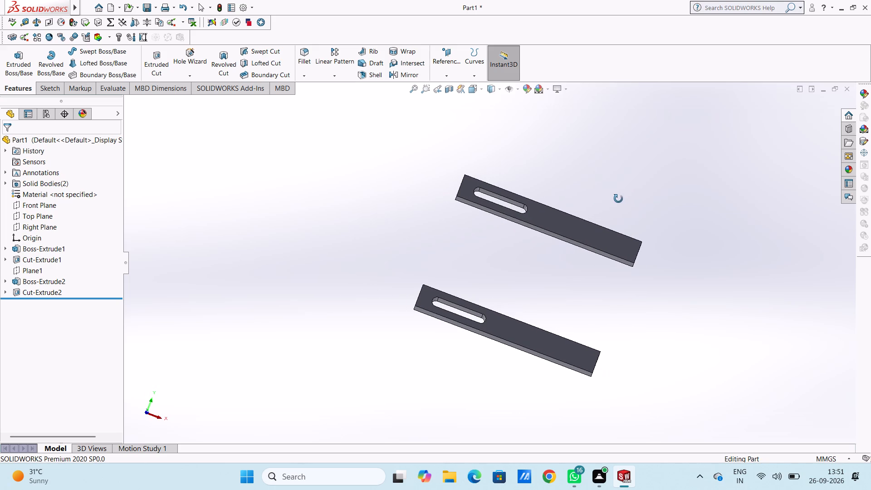
{"action": "middle_click_drag", "start_coordinate": [618, 199], "coordinate": [618, 199]}
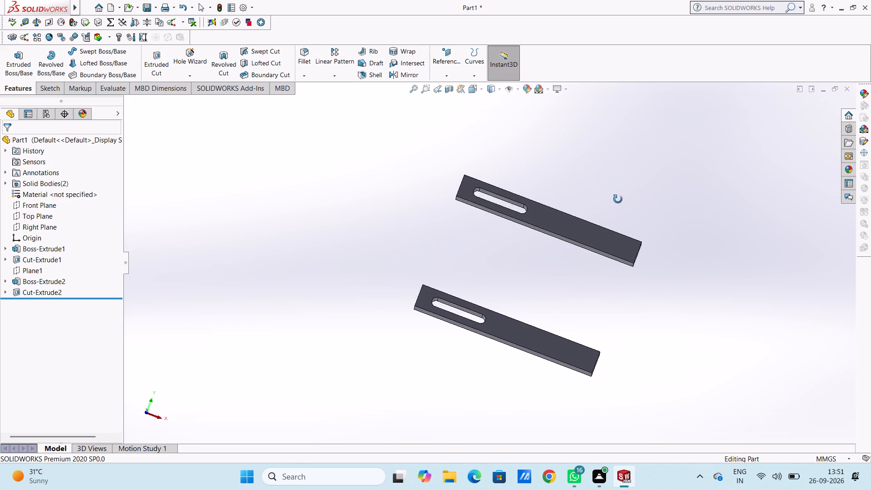
{"action": "middle_click_drag", "start_coordinate": [618, 199], "coordinate": [623, 200]}
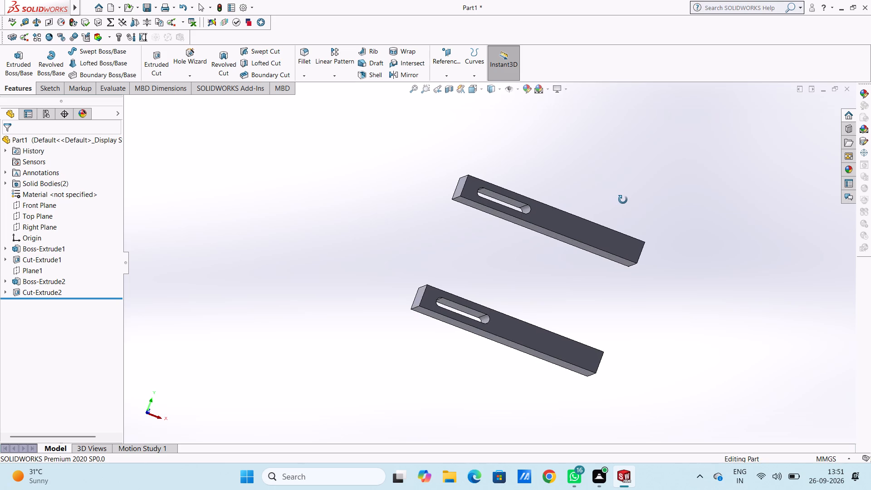
{"action": "middle_click_drag", "start_coordinate": [623, 200], "coordinate": [605, 202]}
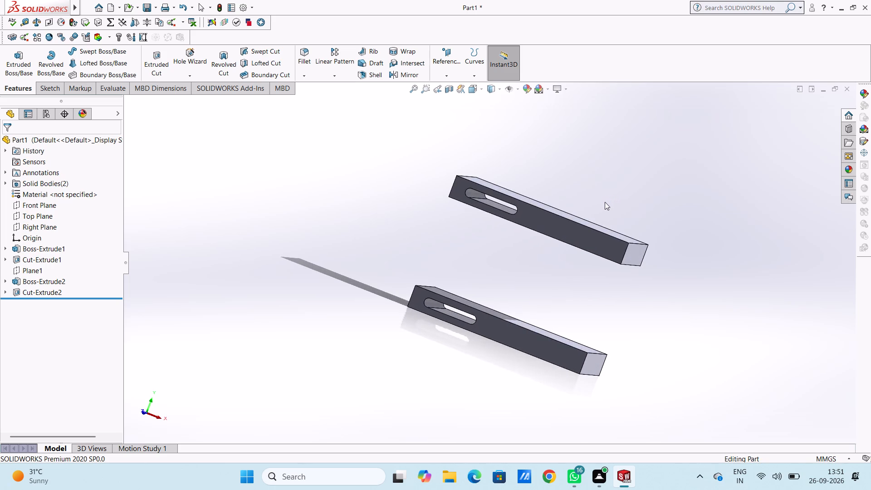
{"action": "middle_click", "coordinate": [605, 202]}
{"action": "middle_click", "coordinate": [605, 202]}
{"action": "scroll", "coordinate": [600, 203], "scroll_direction": "up", "scroll_amount": 3}
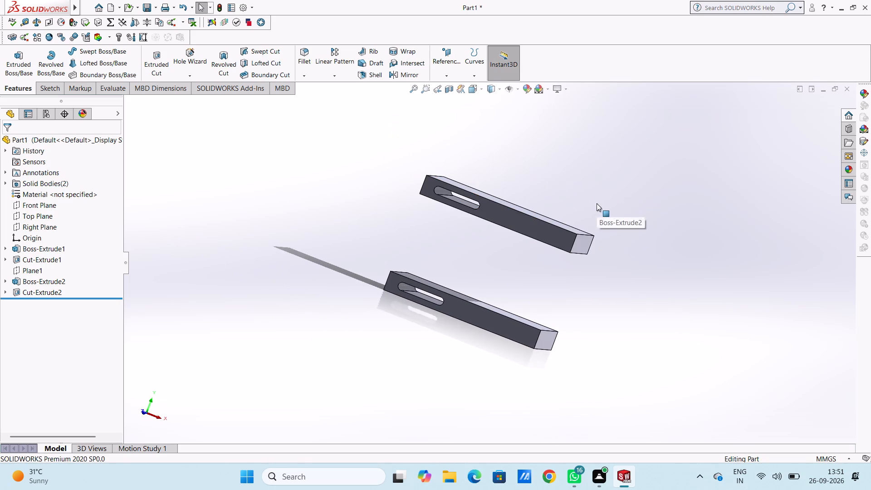
{"action": "middle_click_drag", "start_coordinate": [349, 160], "coordinate": [300, 207]}
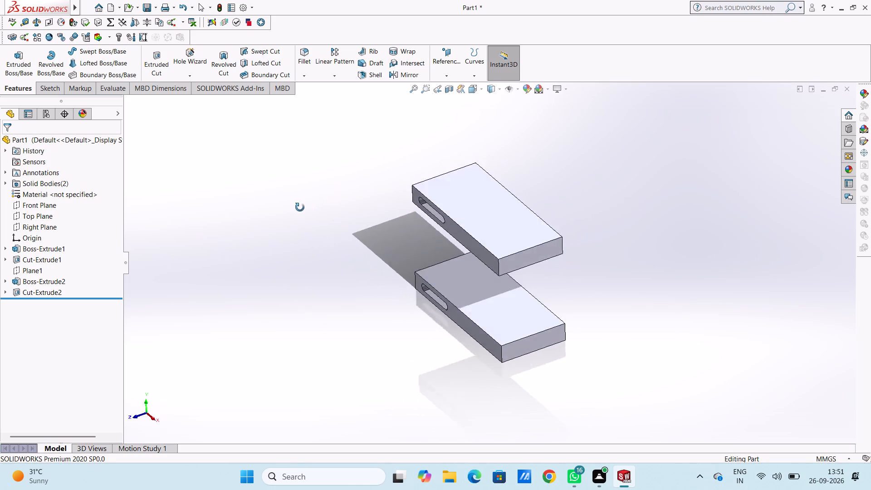
{"action": "middle_click_drag", "start_coordinate": [300, 207], "coordinate": [295, 329]}
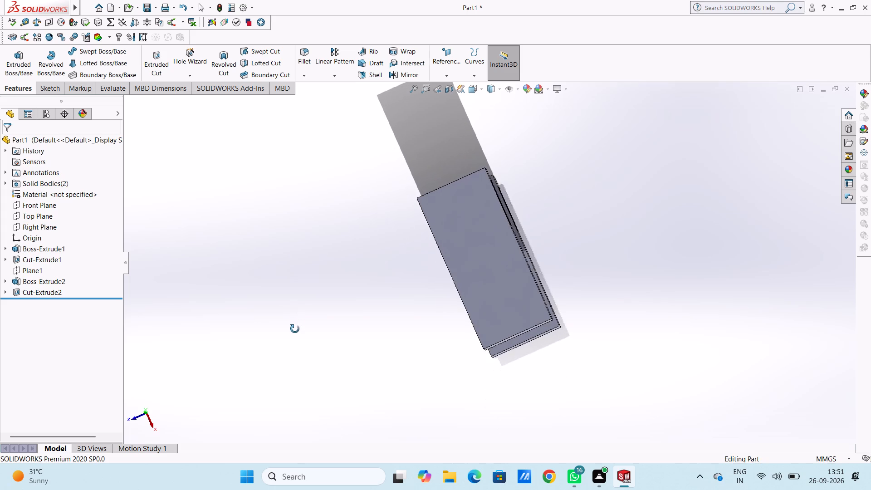
{"action": "middle_click_drag", "start_coordinate": [295, 329], "coordinate": [298, 338]}
{"action": "middle_click_drag", "start_coordinate": [322, 286], "coordinate": [341, 246]}
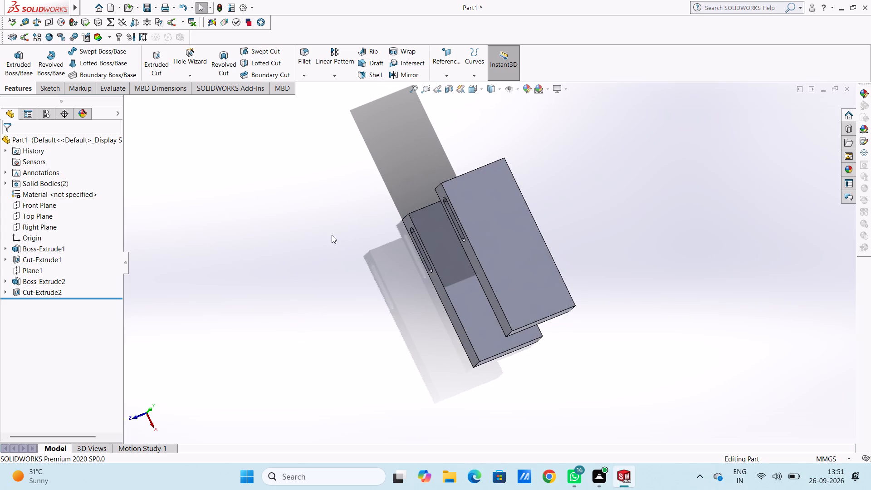
{"action": "key", "text": "Escape"}
{"action": "key", "text": "ctrl+1"}
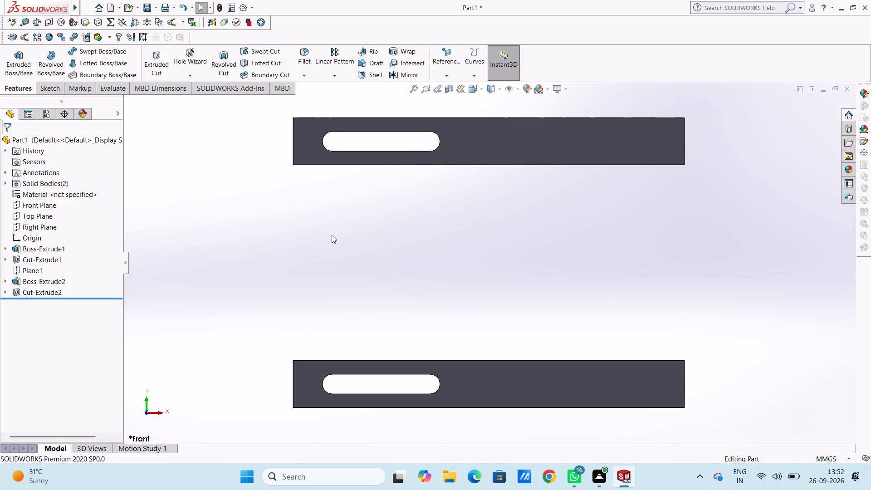
Start a sketch on the upper block's front face and draw a 2.5 mm radius circle centred on the slot's inner arc centre.
{"action": "scroll", "coordinate": [557, 259], "scroll_direction": "up", "scroll_amount": 1}
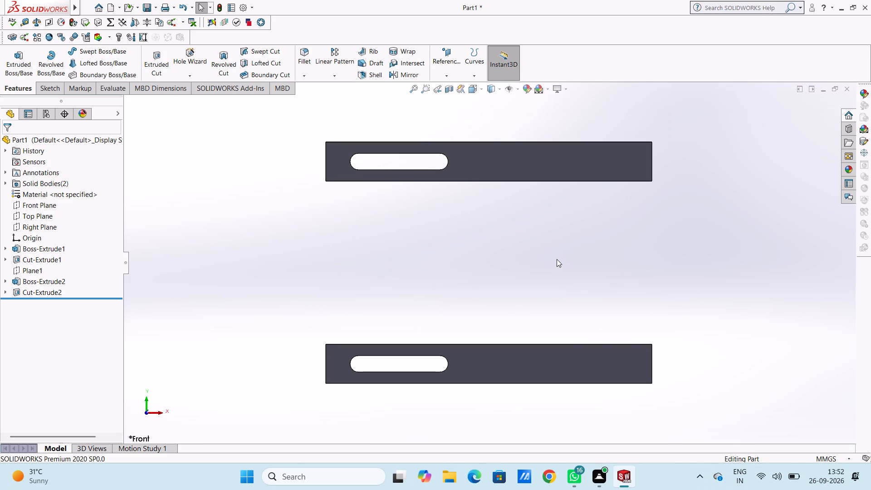
{"action": "left_click", "coordinate": [541, 157]}
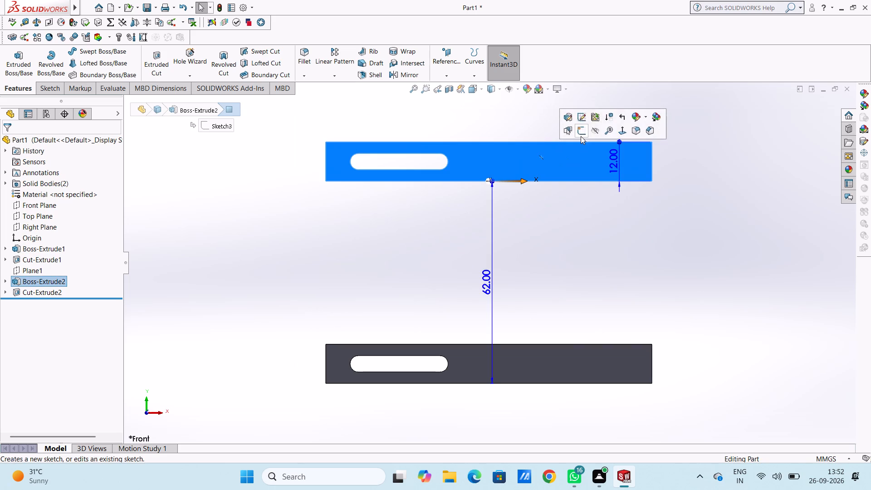
{"action": "left_click", "coordinate": [581, 134]}
{"action": "left_click", "coordinate": [488, 118]}
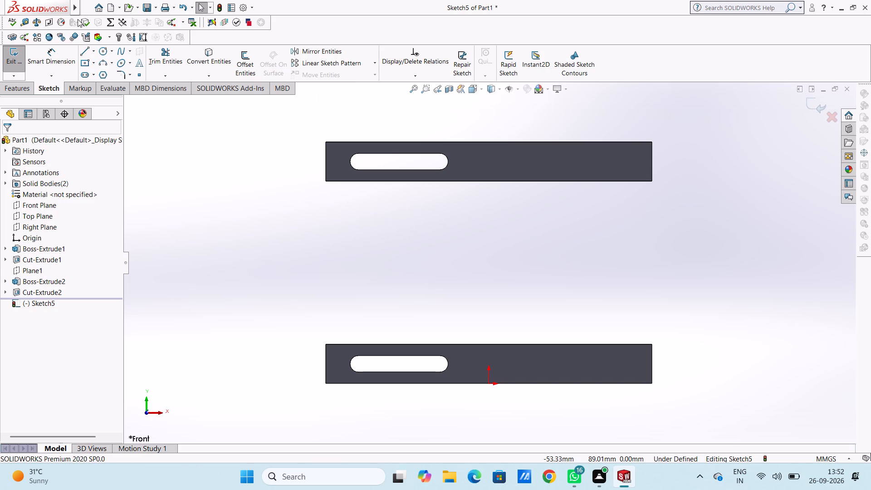
{"action": "left_click", "coordinate": [103, 52]}
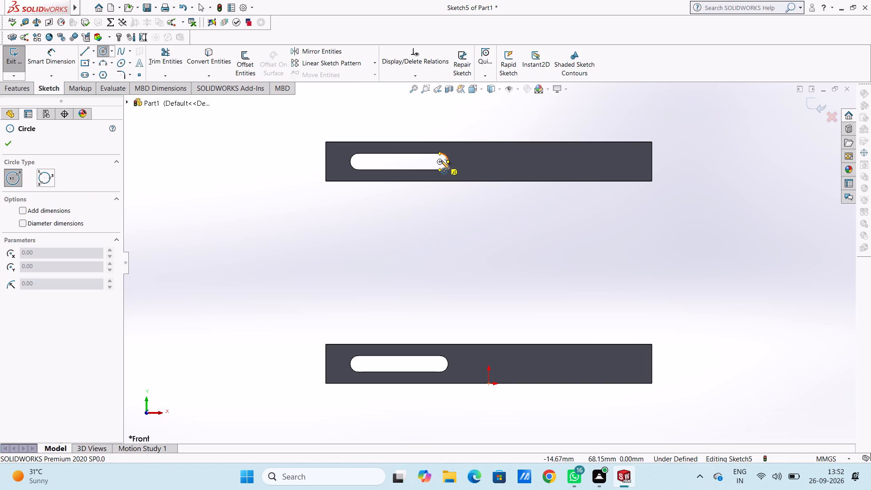
{"action": "left_click", "coordinate": [440, 161]}
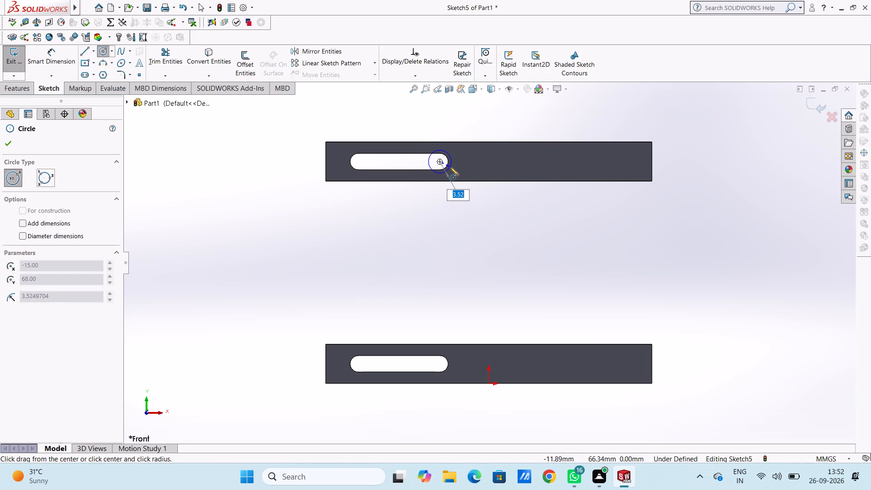
{"action": "type", "text": "2.5"}
{"action": "key", "text": "Return"}
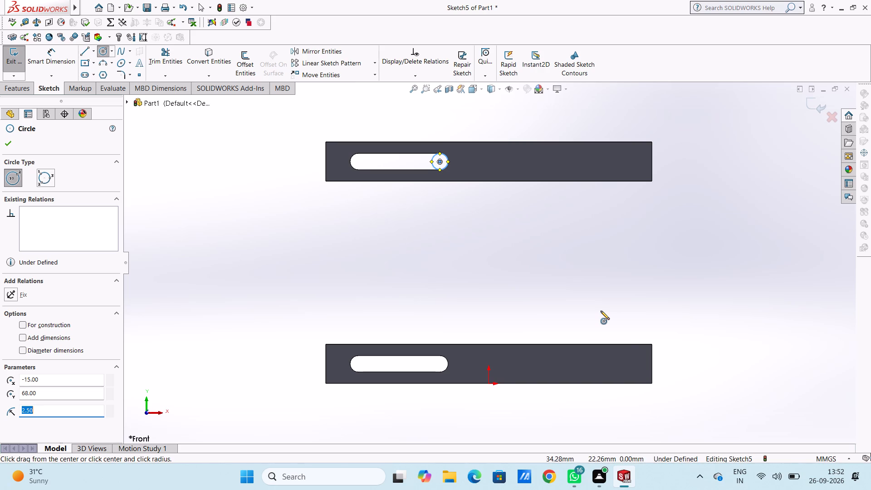
Draw a 2.5 mm radius circle on the lower block's front, centred about 4.9 mm from its right end edge at roughly mid-height.
{"action": "left_click", "coordinate": [636, 364]}
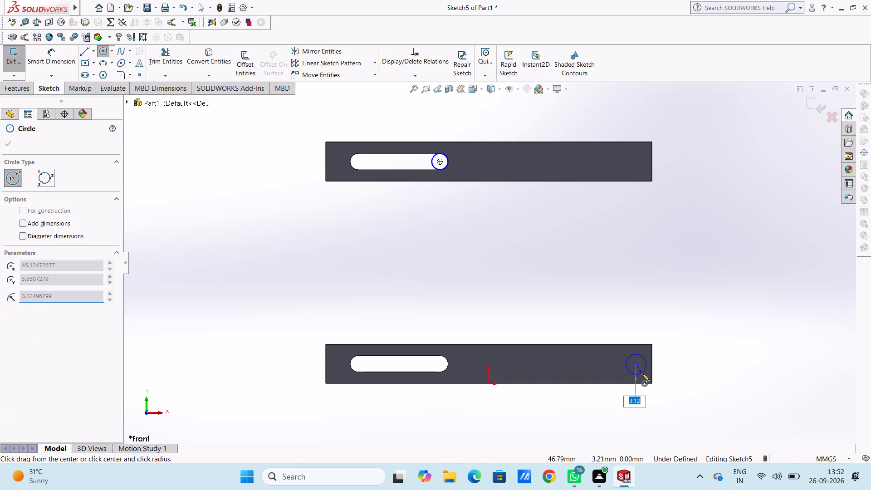
{"action": "type", "text": "2.5"}
{"action": "key", "text": "Return"}
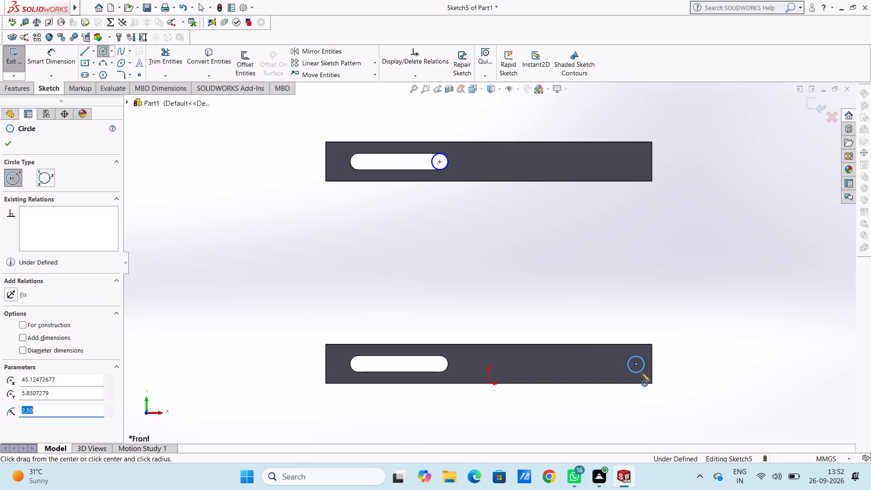
{"action": "key", "text": "Escape"}
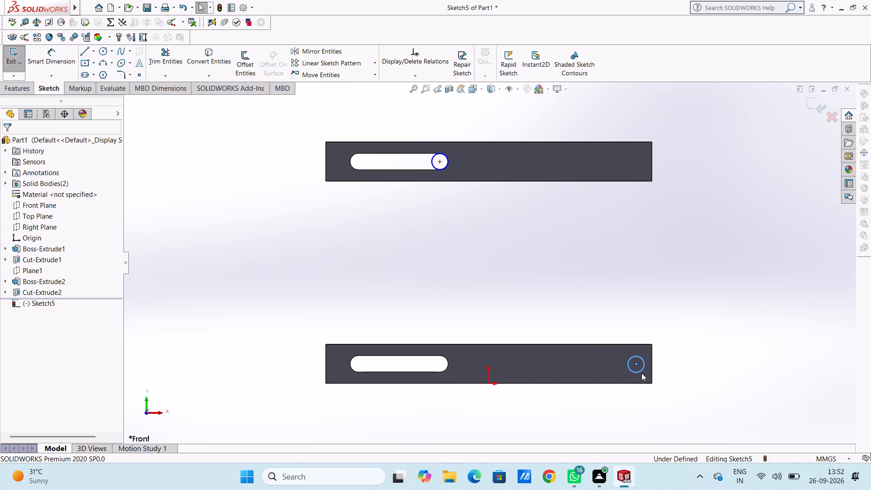
Dimension the two small circles on the lower and upper blocks with 5 mm diameters.
{"action": "scroll", "coordinate": [641, 373], "scroll_direction": "up", "scroll_amount": 5}
{"action": "scroll", "coordinate": [546, 255], "scroll_direction": "down", "scroll_amount": 2}
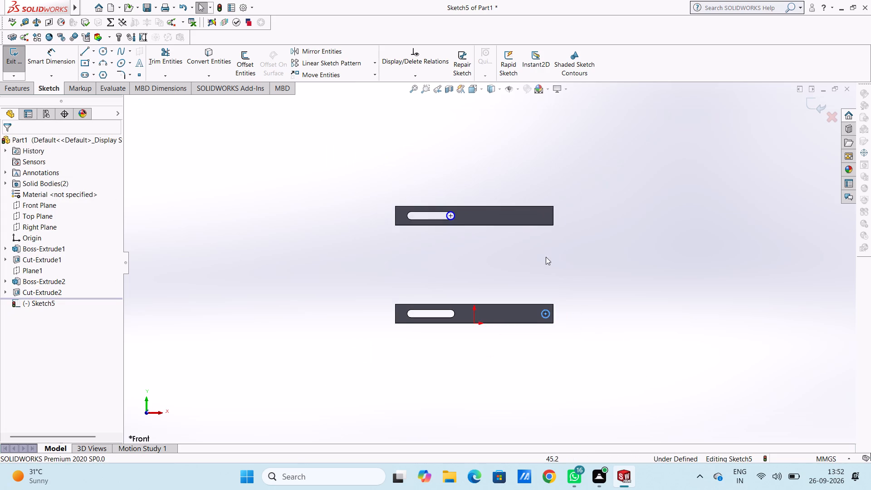
{"action": "left_click", "coordinate": [39, 63]}
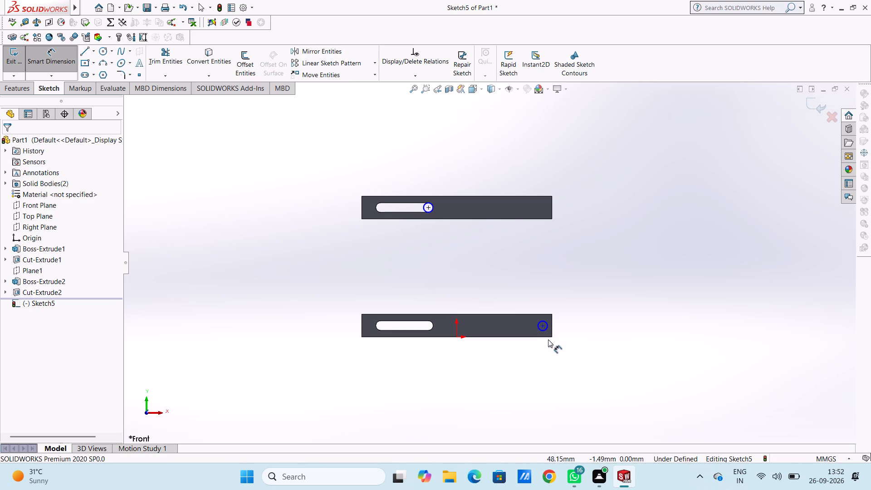
{"action": "left_click", "coordinate": [546, 332]}
{"action": "scroll", "coordinate": [591, 264], "scroll_direction": "down", "scroll_amount": 1}
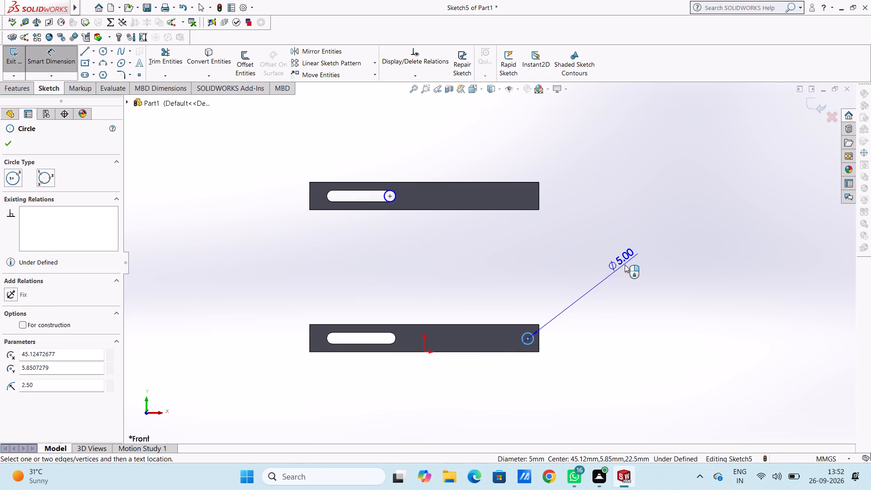
{"action": "left_click", "coordinate": [625, 265]}
{"action": "left_click", "coordinate": [587, 249]}
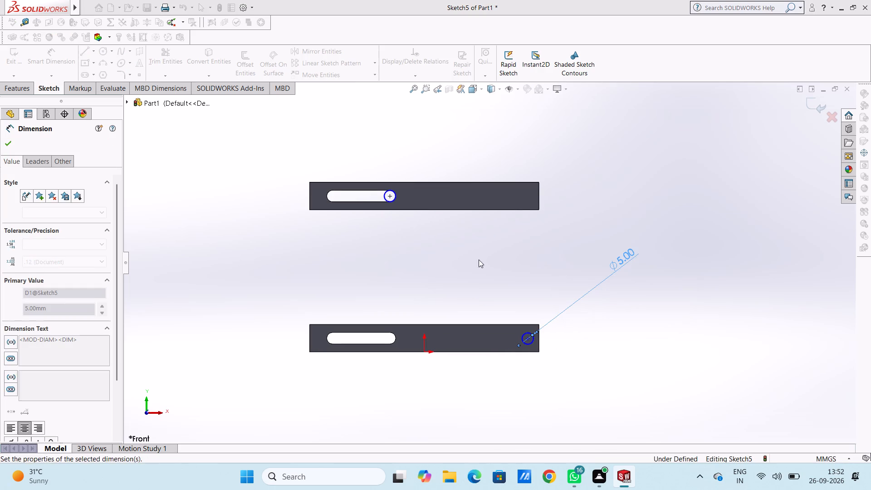
{"action": "left_click", "coordinate": [473, 260]}
{"action": "left_click", "coordinate": [383, 194]}
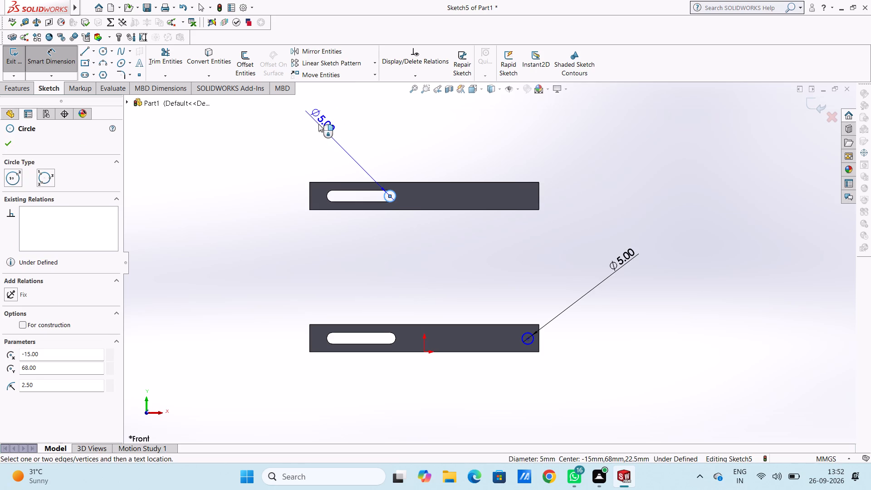
{"action": "left_click", "coordinate": [318, 124]}
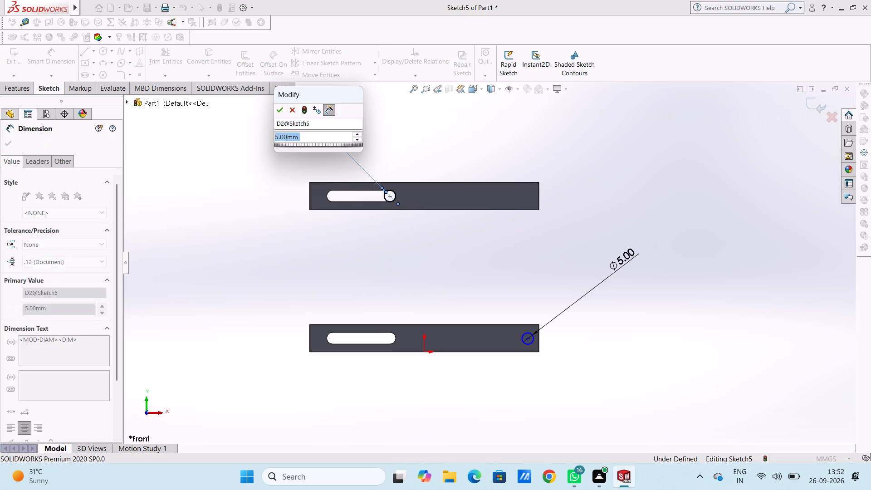
{"action": "left_click", "coordinate": [277, 111]}
{"action": "left_click", "coordinate": [230, 174]}
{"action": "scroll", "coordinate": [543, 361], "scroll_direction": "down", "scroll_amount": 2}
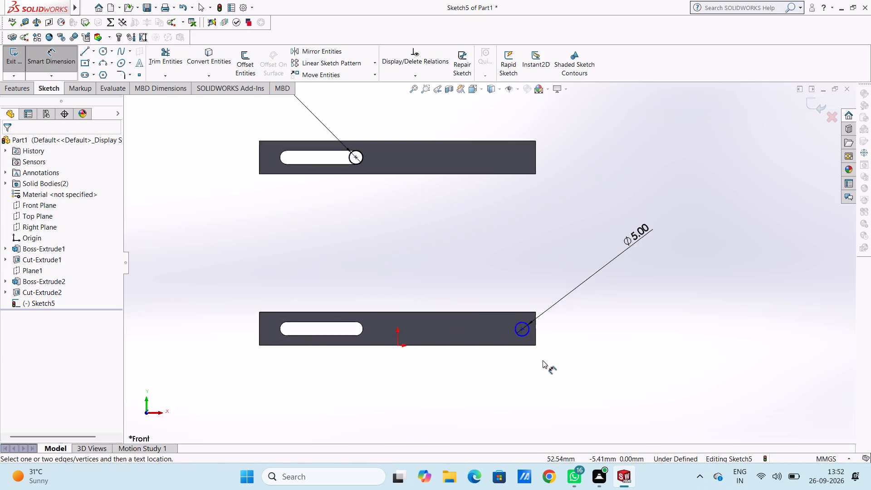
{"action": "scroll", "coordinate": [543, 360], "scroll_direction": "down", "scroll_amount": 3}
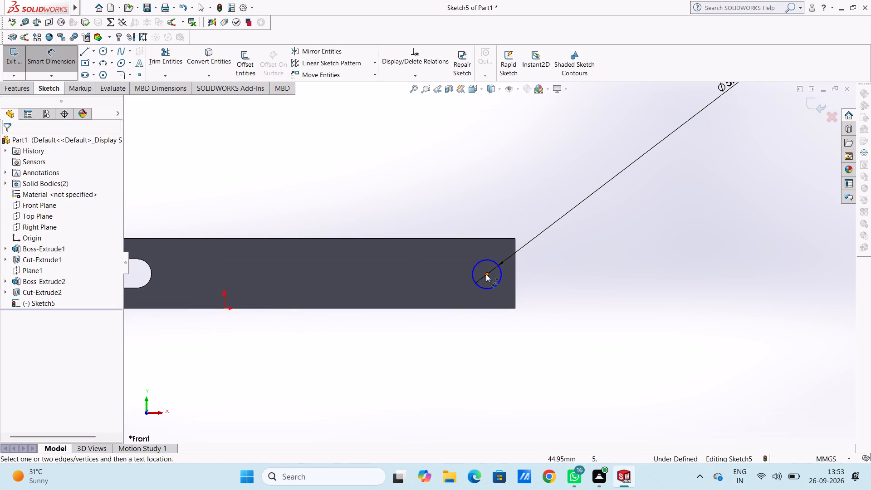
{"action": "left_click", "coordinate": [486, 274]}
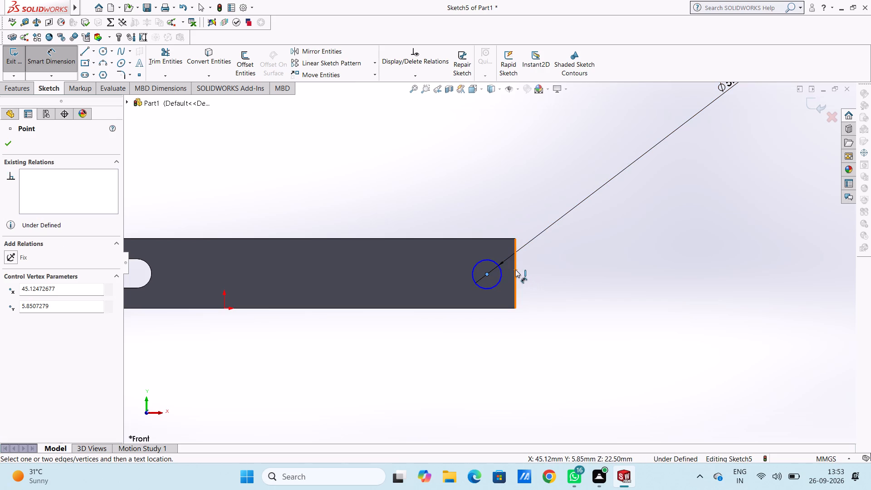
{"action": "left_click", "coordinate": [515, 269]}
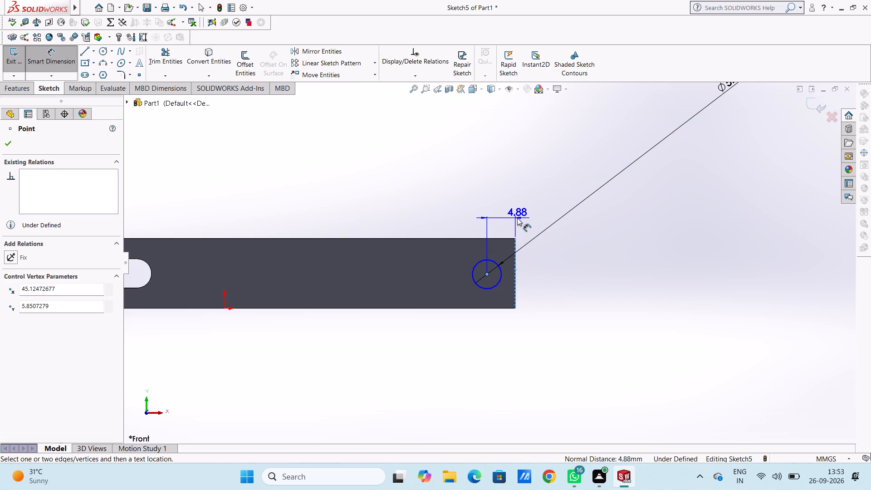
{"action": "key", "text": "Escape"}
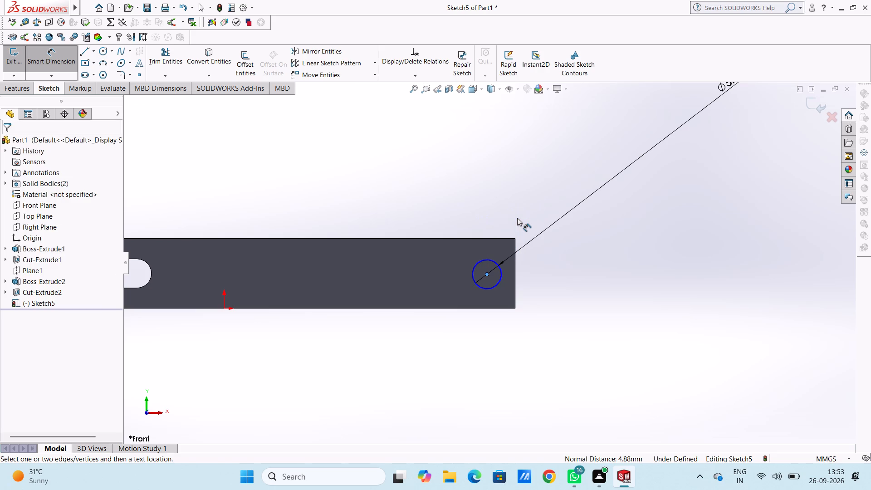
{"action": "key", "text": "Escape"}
Draw a 4.5 mm radius circle concentric with the small circle at the upper block's slot end.
{"action": "scroll", "coordinate": [517, 218], "scroll_direction": "up", "scroll_amount": 5}
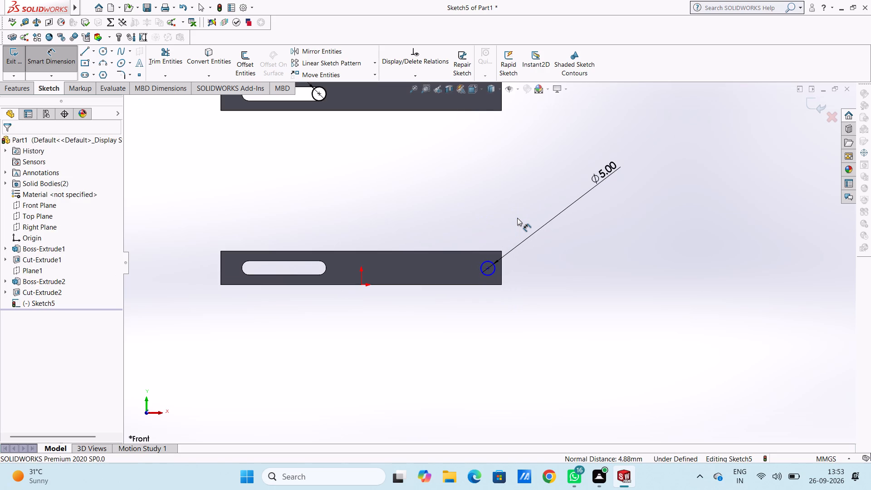
{"action": "scroll", "coordinate": [517, 218], "scroll_direction": "up", "scroll_amount": 3}
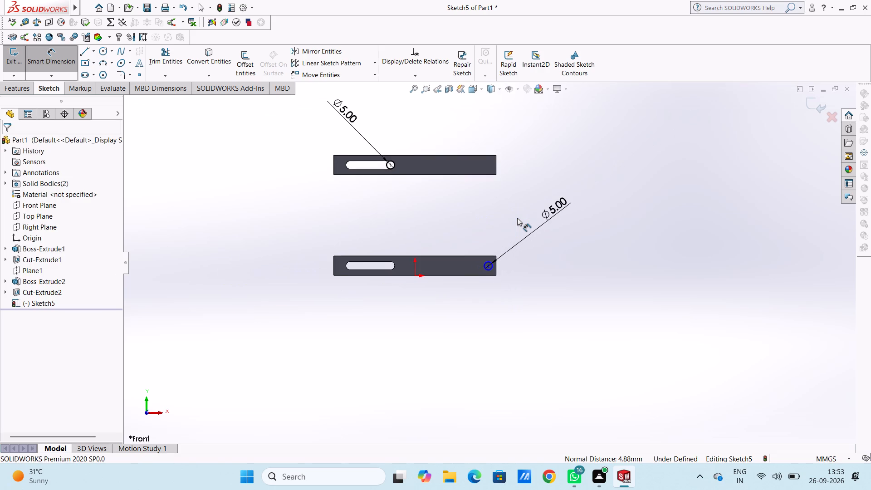
{"action": "scroll", "coordinate": [405, 158], "scroll_direction": "down", "scroll_amount": 5}
{"action": "left_click", "coordinate": [108, 54]}
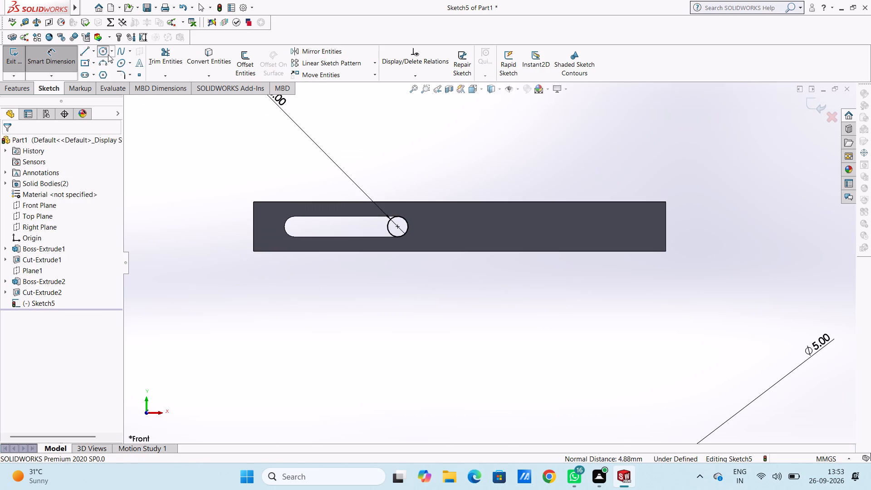
{"action": "left_click", "coordinate": [400, 226]}
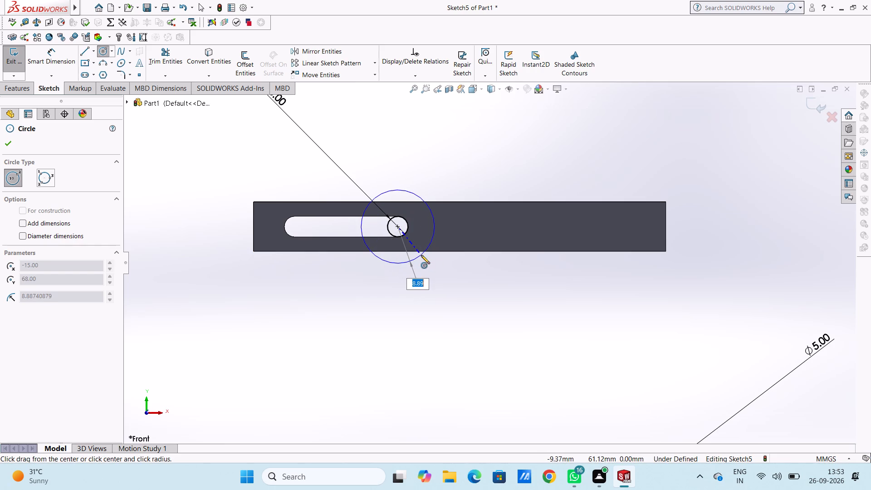
{"action": "type", "text": "4.5"}
{"action": "key", "text": "Return"}
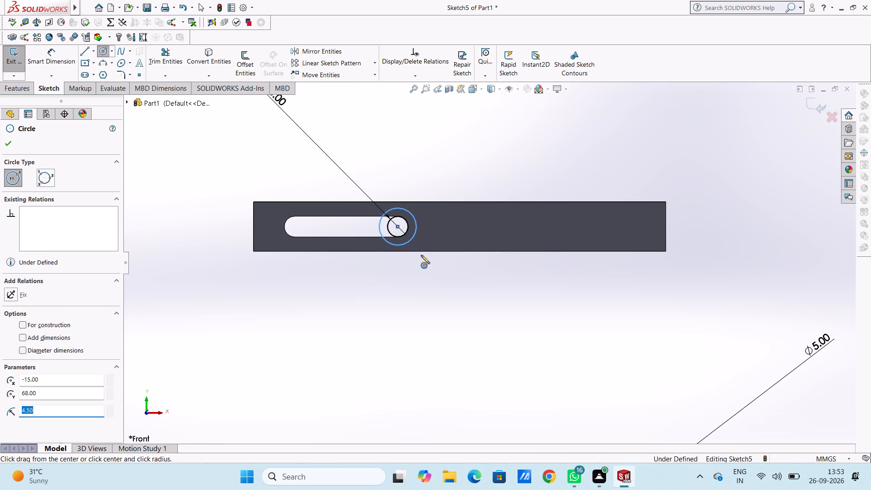
Draw a 4.5 mm radius circle concentric with the small circle near the lower block's right end.
{"action": "scroll", "coordinate": [421, 255], "scroll_direction": "up", "scroll_amount": 6}
{"action": "scroll", "coordinate": [665, 373], "scroll_direction": "down", "scroll_amount": 4}
{"action": "scroll", "coordinate": [380, 270], "scroll_direction": "down", "scroll_amount": 3}
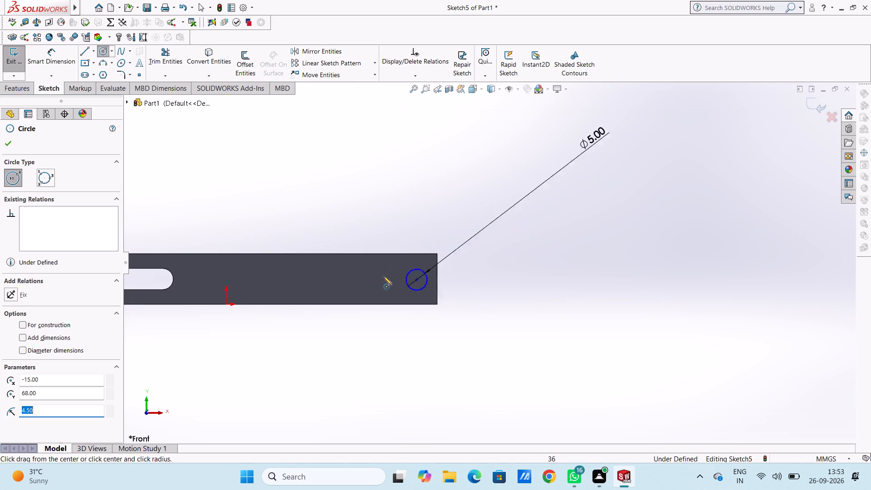
{"action": "left_click", "coordinate": [429, 281]}
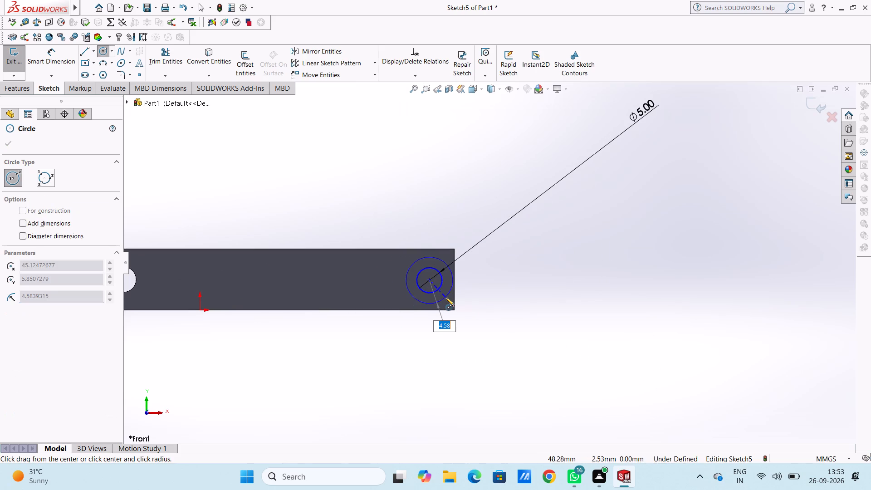
{"action": "type", "text": "4.5"}
{"action": "key", "text": "Return"}
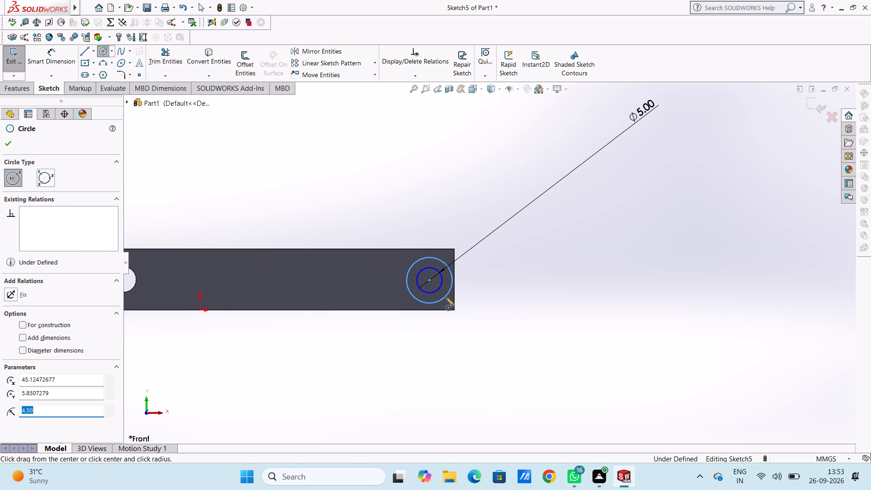
{"action": "key", "text": "Escape"}
{"action": "key", "text": "Escape"}
Dimension the outer circles on the upper and lower blocks with 9 mm diameters.
{"action": "scroll", "coordinate": [445, 297], "scroll_direction": "up", "scroll_amount": 5}
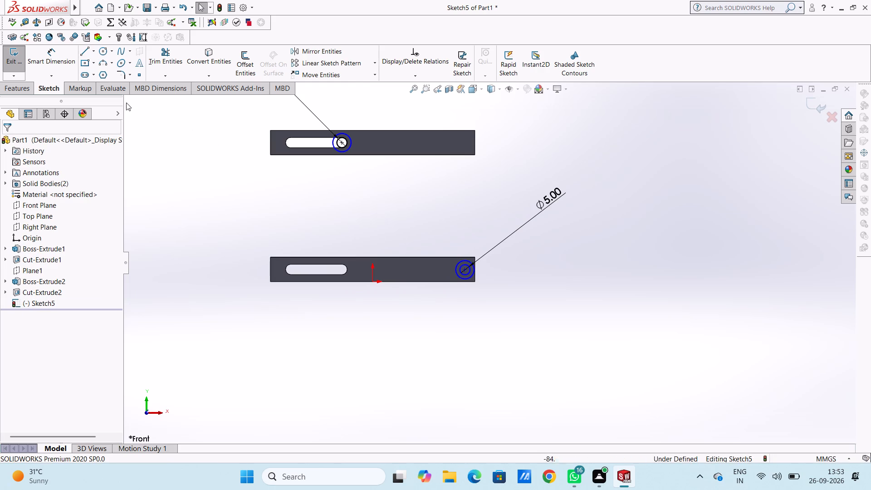
{"action": "left_click", "coordinate": [40, 56]}
{"action": "left_click", "coordinate": [340, 152]}
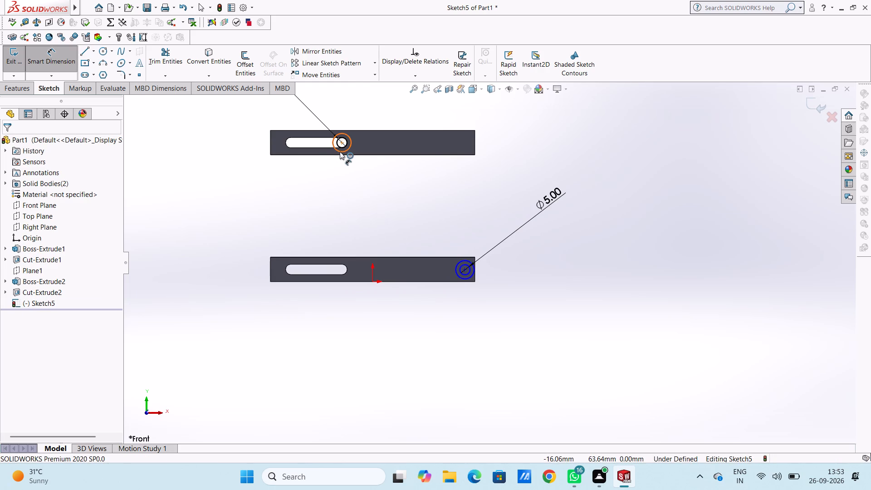
{"action": "left_click", "coordinate": [217, 231]}
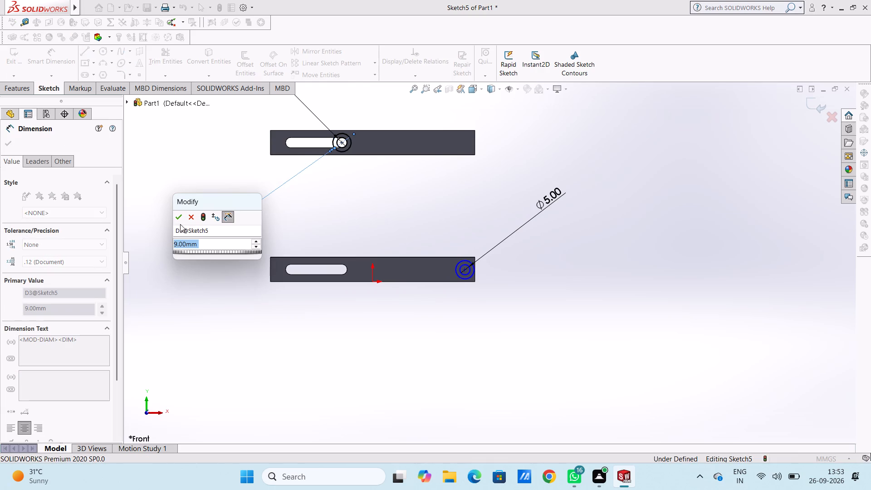
{"action": "left_click", "coordinate": [180, 224]}
{"action": "left_click", "coordinate": [178, 217]}
{"action": "left_click", "coordinate": [178, 183]}
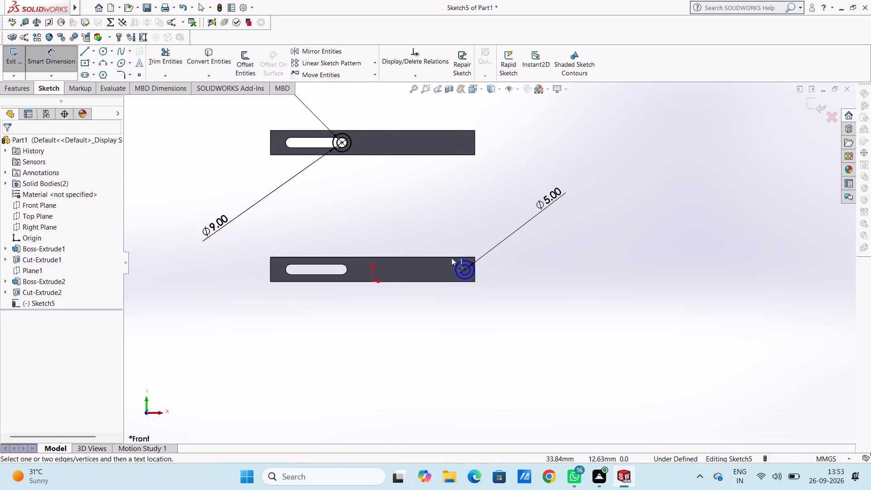
{"action": "left_click", "coordinate": [459, 262]}
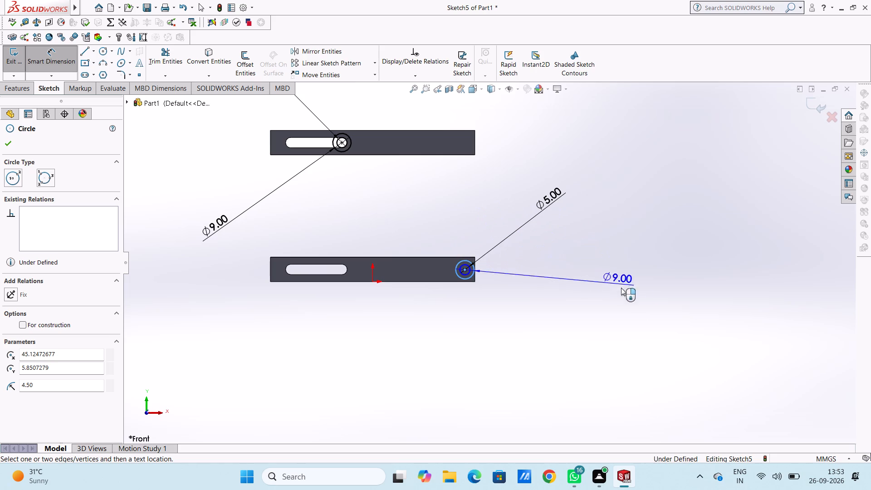
{"action": "left_click", "coordinate": [675, 342]}
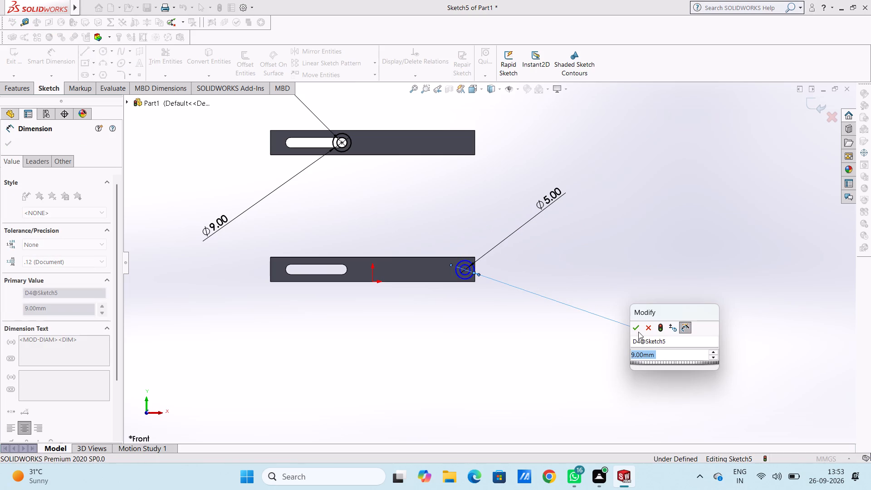
{"action": "left_click", "coordinate": [637, 330]}
{"action": "left_click", "coordinate": [547, 298]}
{"action": "scroll", "coordinate": [471, 286], "scroll_direction": "down", "scroll_amount": 5}
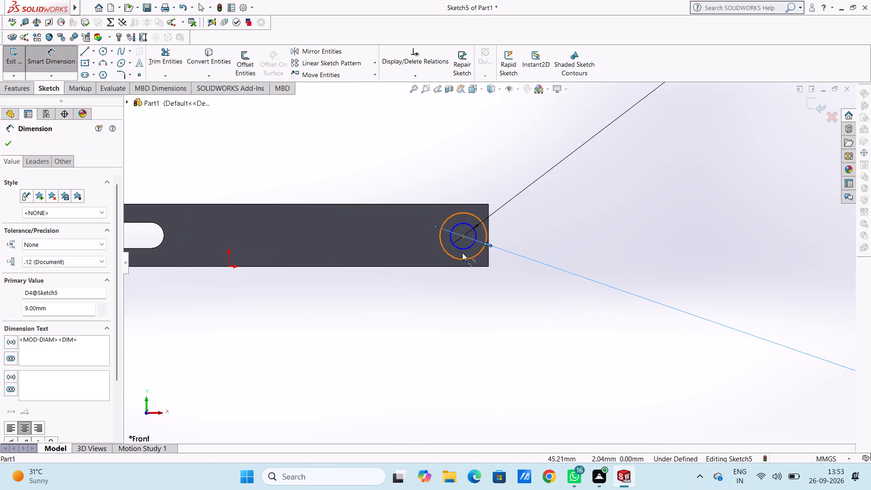
Dimension the circle centre near the lower block's right end 4.5 mm from the block's right edge.
{"action": "left_click", "coordinate": [462, 238]}
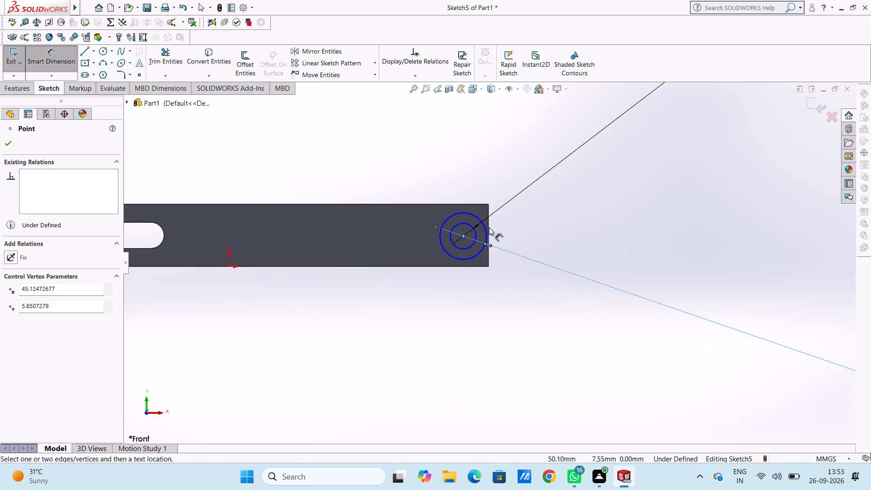
{"action": "left_click", "coordinate": [489, 225]}
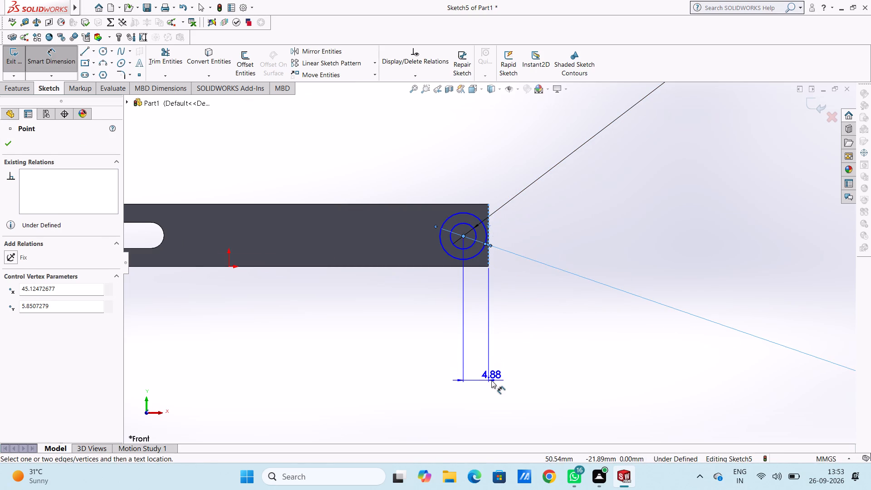
{"action": "left_click", "coordinate": [491, 380]}
{"action": "type", "text": "4.5"}
{"action": "key", "text": "Return"}
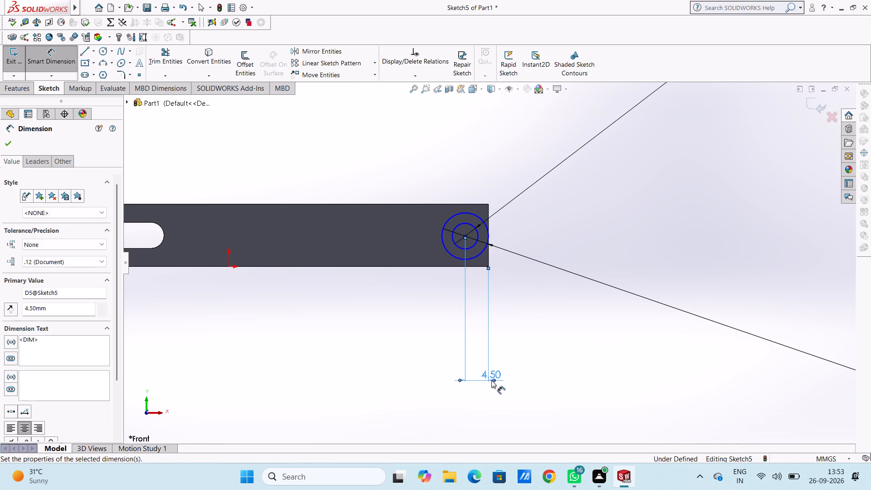
{"action": "left_click", "coordinate": [330, 394]}
Dimension the same circle centre 6 mm from the lower block's top edge.
{"action": "scroll", "coordinate": [441, 261], "scroll_direction": "down", "scroll_amount": 5}
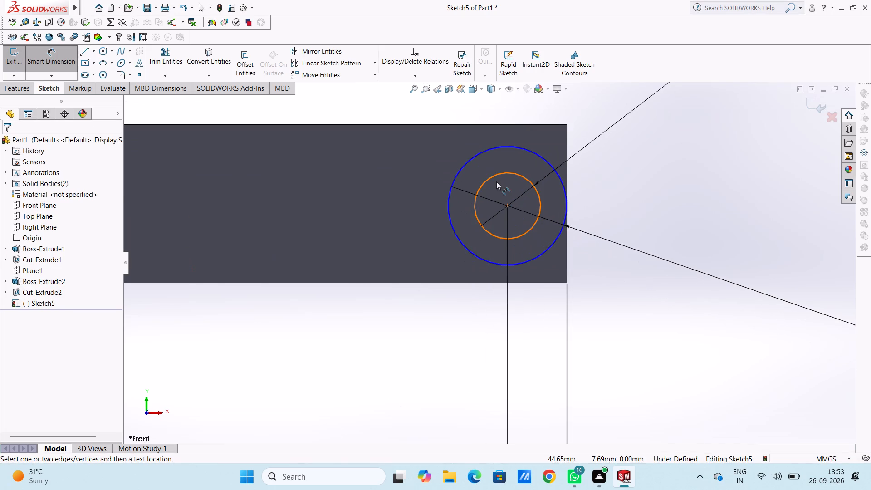
{"action": "scroll", "coordinate": [496, 181], "scroll_direction": "up", "scroll_amount": 7}
{"action": "scroll", "coordinate": [408, 203], "scroll_direction": "up", "scroll_amount": 4}
{"action": "scroll", "coordinate": [522, 255], "scroll_direction": "down", "scroll_amount": 3}
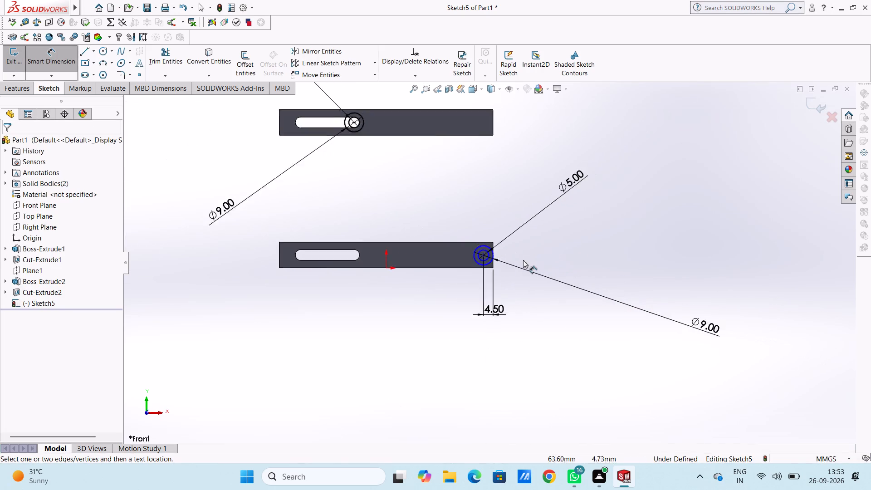
{"action": "scroll", "coordinate": [523, 260], "scroll_direction": "down", "scroll_amount": 2}
{"action": "left_click", "coordinate": [429, 251]}
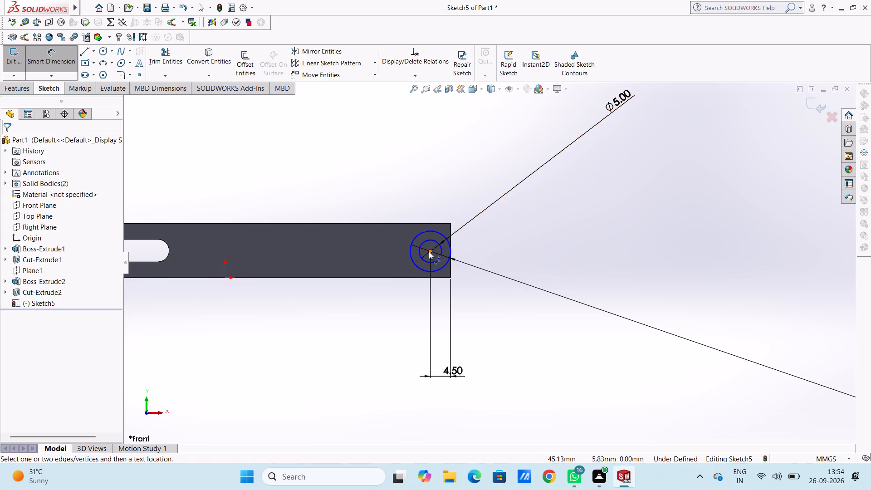
{"action": "left_click", "coordinate": [429, 222]}
{"action": "left_click", "coordinate": [431, 224]}
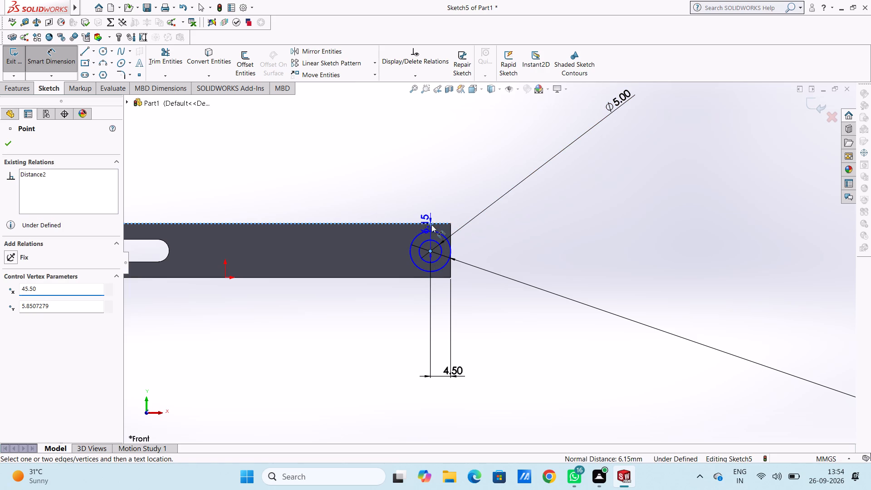
{"action": "left_click", "coordinate": [732, 234]}
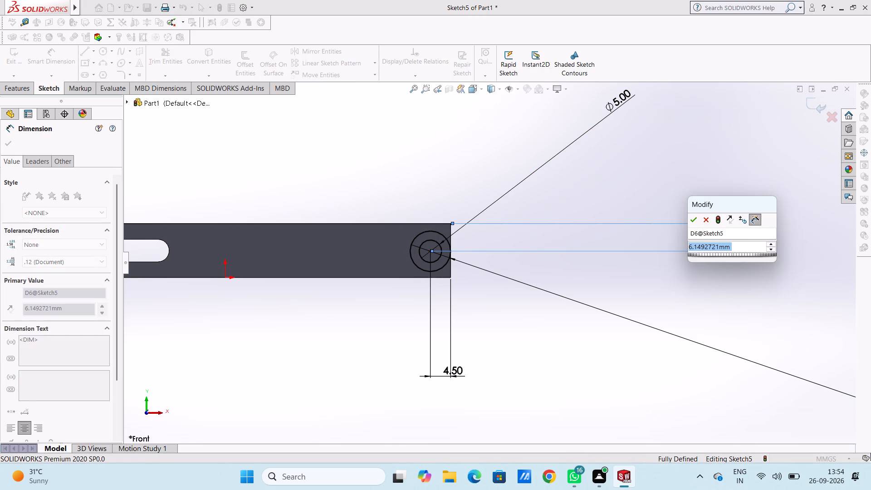
{"action": "key", "text": "6"}
{"action": "key", "text": "Return"}
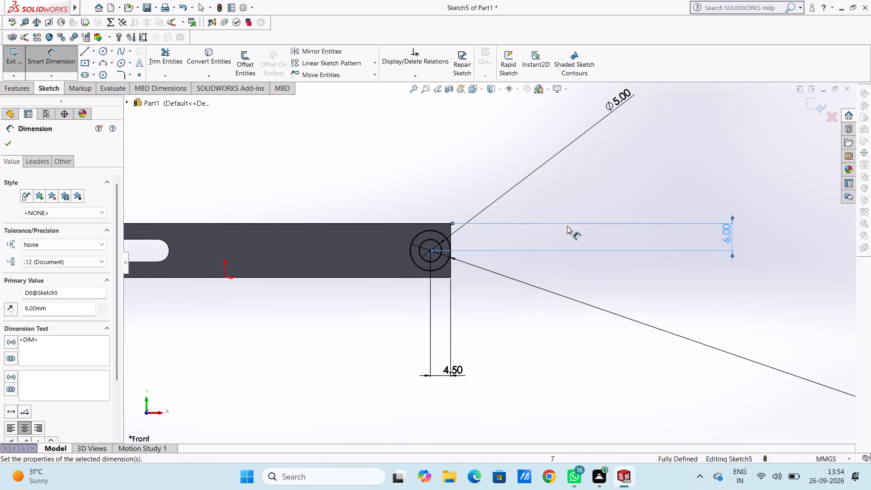
{"action": "left_click", "coordinate": [422, 182]}
{"action": "scroll", "coordinate": [422, 182], "scroll_direction": "up", "scroll_amount": 5}
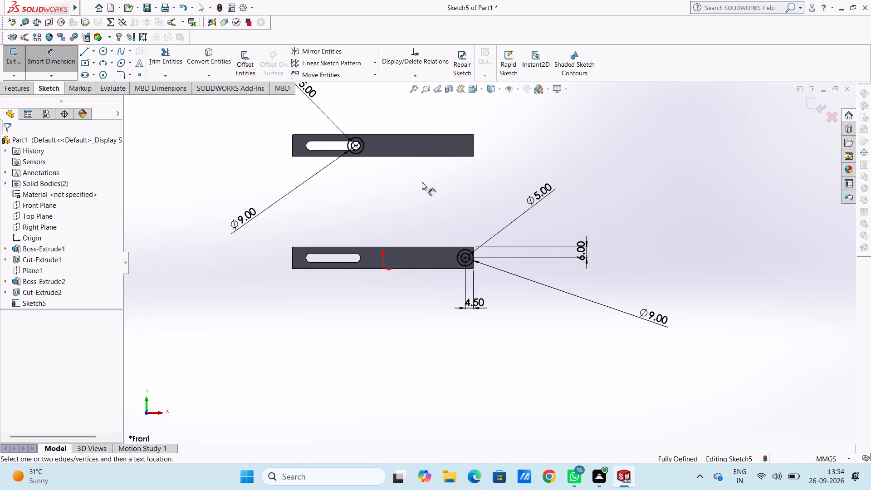
{"action": "key", "text": "Escape"}
{"action": "key", "text": "Escape"}
Draw a line from the upper slot-end circle centre to the circle centre near the lower block's right end.
{"action": "scroll", "coordinate": [452, 215], "scroll_direction": "down", "scroll_amount": 3}
{"action": "scroll", "coordinate": [453, 199], "scroll_direction": "up", "scroll_amount": 3}
{"action": "scroll", "coordinate": [416, 206], "scroll_direction": "down", "scroll_amount": 3}
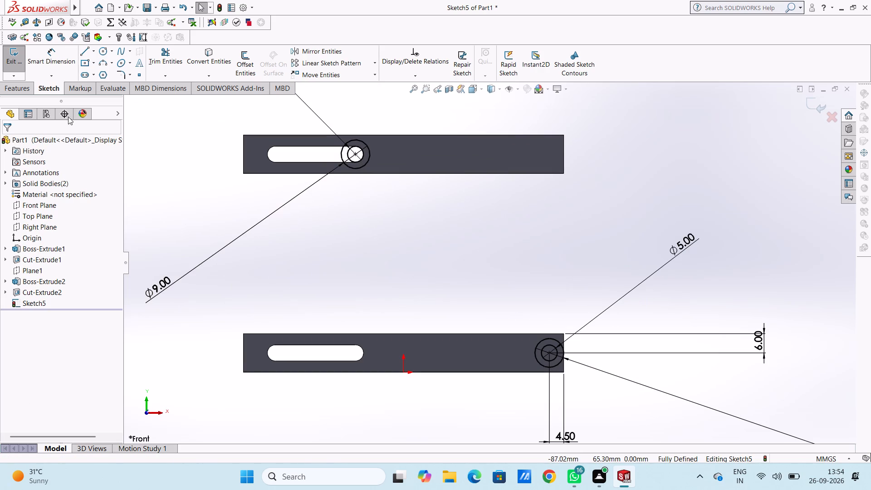
{"action": "left_click", "coordinate": [83, 53]}
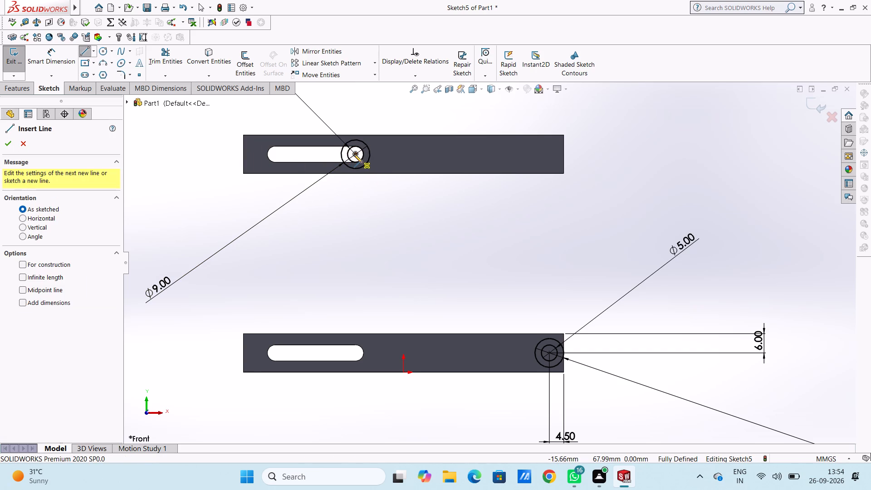
{"action": "left_click", "coordinate": [354, 154]}
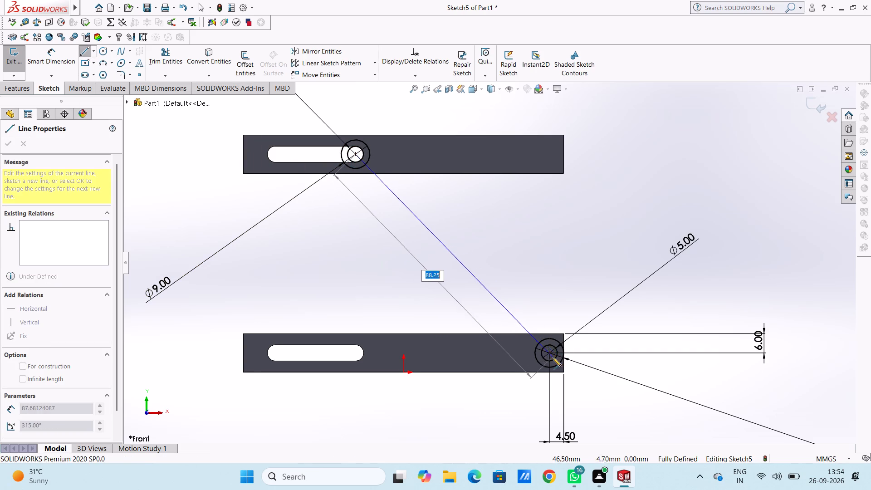
{"action": "left_click", "coordinate": [549, 354]}
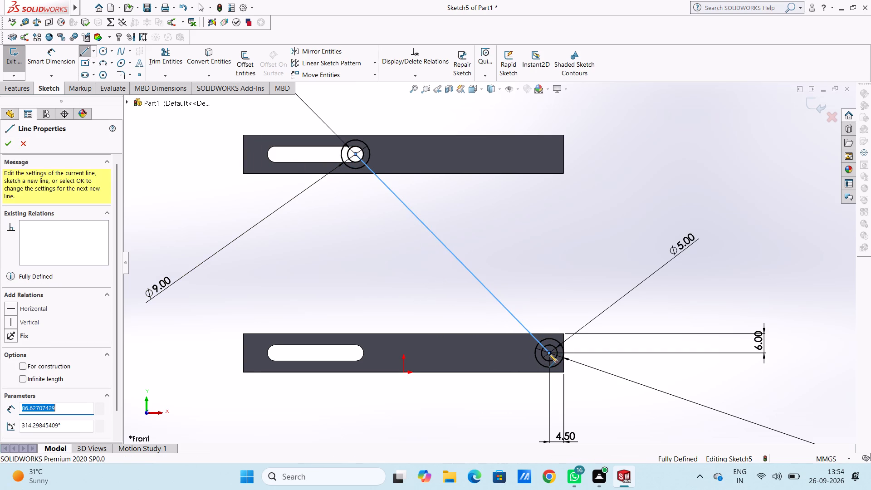
{"action": "key", "text": "Escape"}
{"action": "key", "text": "Escape"}
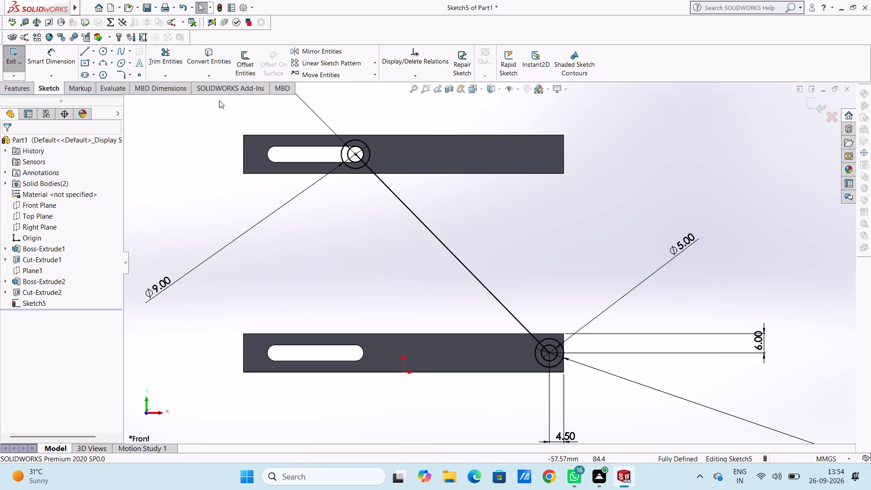
Offset the diagonal line 2.5 mm bi-directionally, with dimensions added.
{"action": "left_click", "coordinate": [248, 50]}
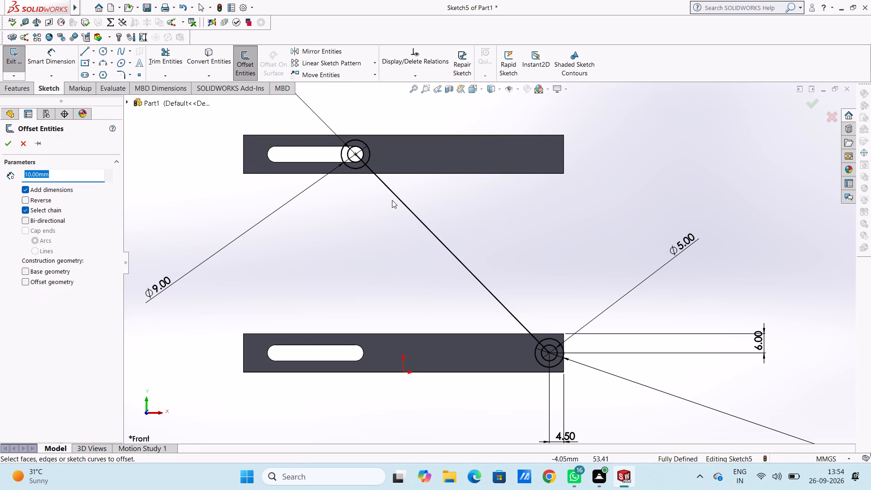
{"action": "left_click", "coordinate": [396, 194]}
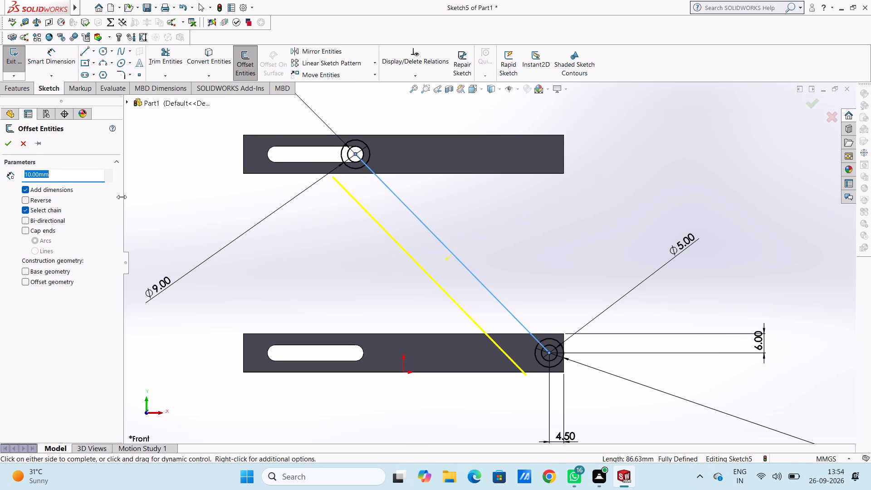
{"action": "type", "text": "4.5"}
{"action": "key", "text": "Return"}
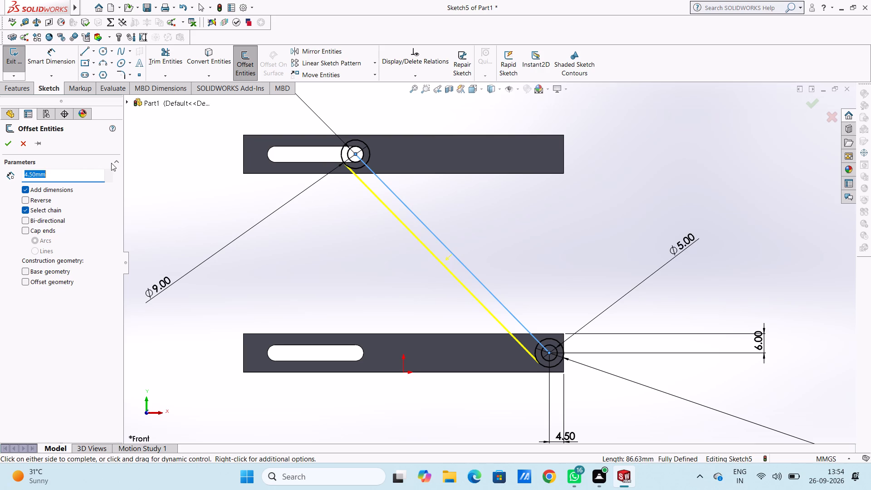
{"action": "type", "text": "2.5"}
{"action": "key", "text": "Return"}
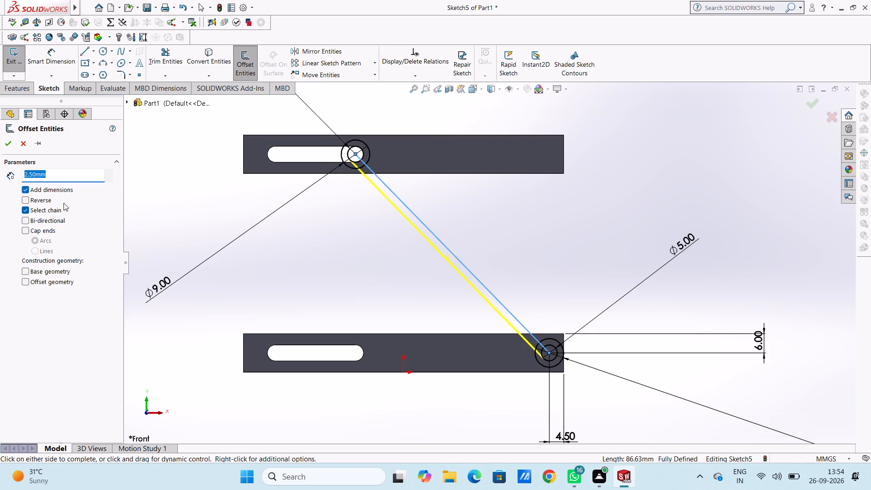
{"action": "left_click", "coordinate": [26, 221]}
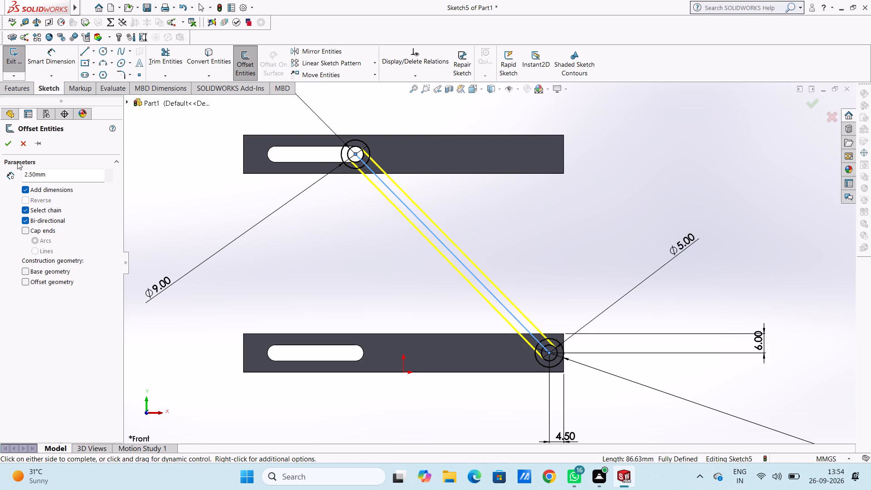
{"action": "left_click", "coordinate": [11, 146]}
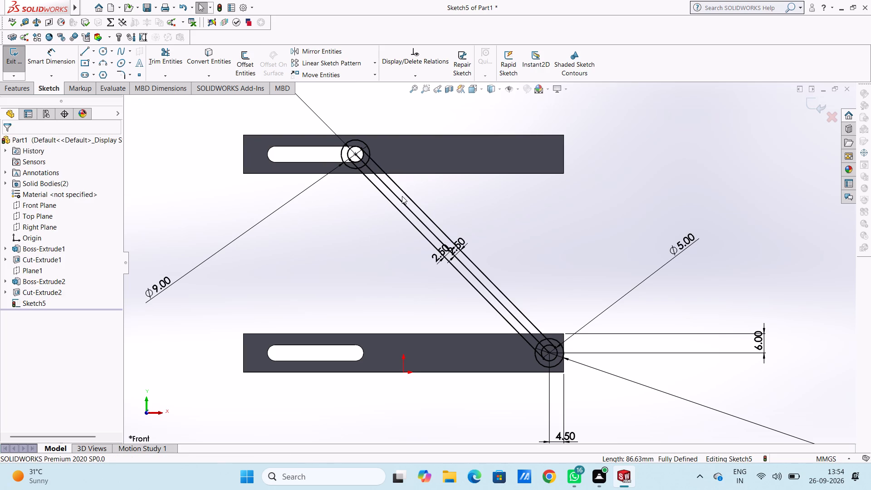
Delete the original diagonal centre line between the two offset lines.
{"action": "left_click", "coordinate": [401, 203]}
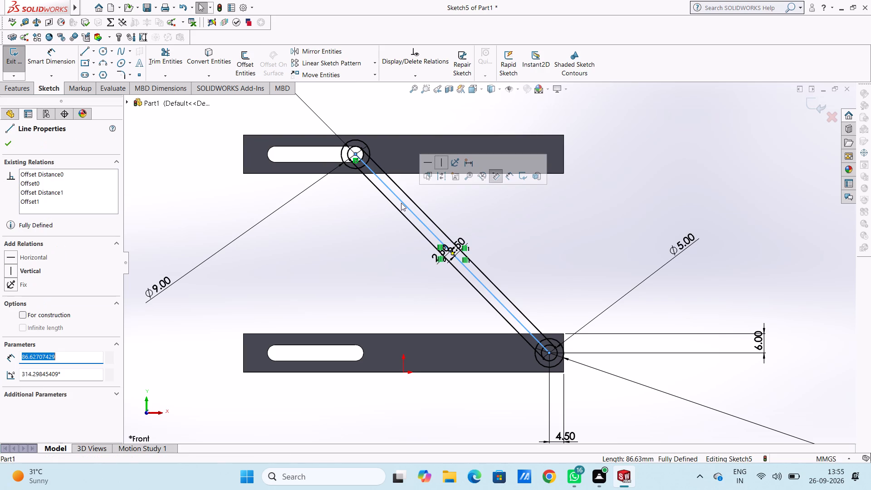
{"action": "key", "text": "Delete"}
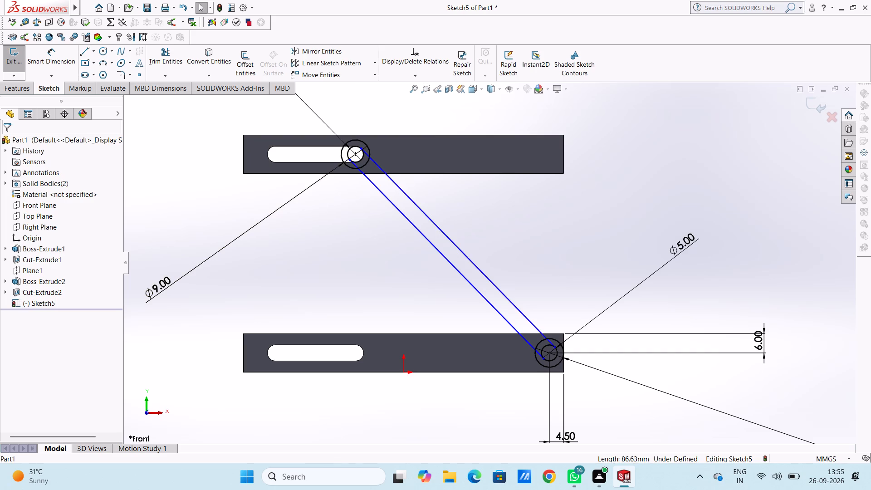
Draw concentric circles of 2.5 mm and 4.5 mm radius at the right end of the lower block's slot.
{"action": "left_click", "coordinate": [103, 50]}
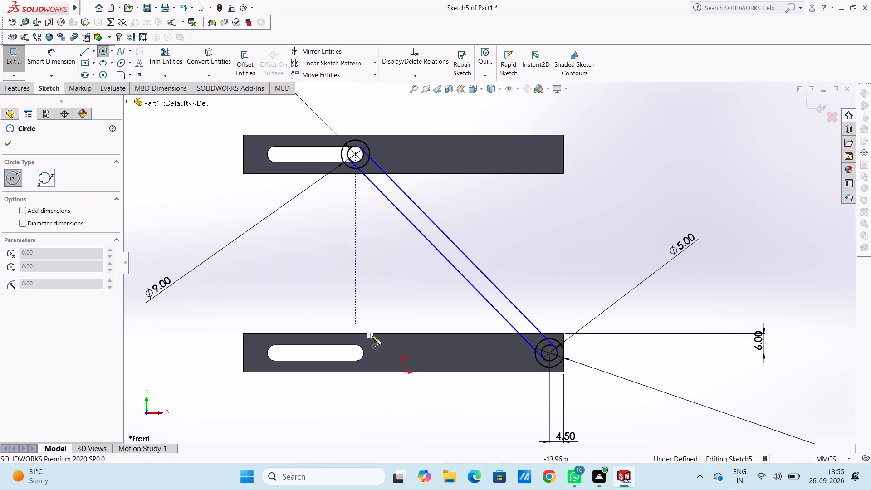
{"action": "left_click", "coordinate": [355, 353]}
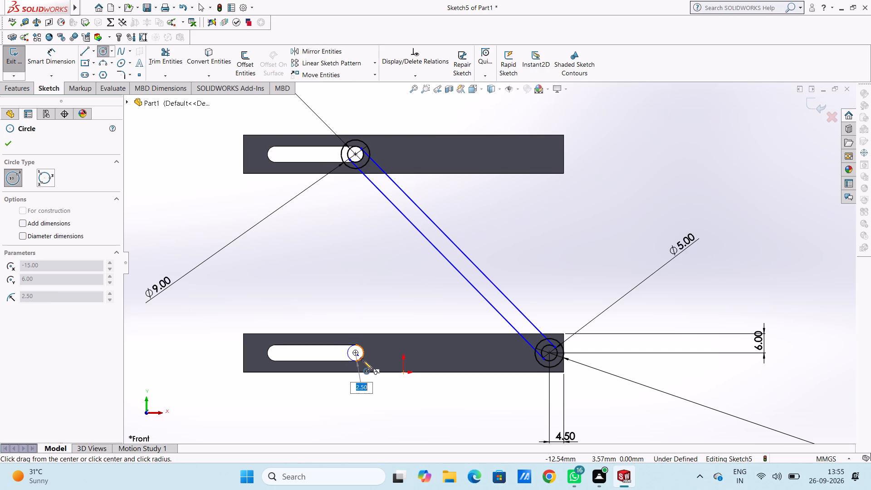
{"action": "left_click", "coordinate": [363, 361]}
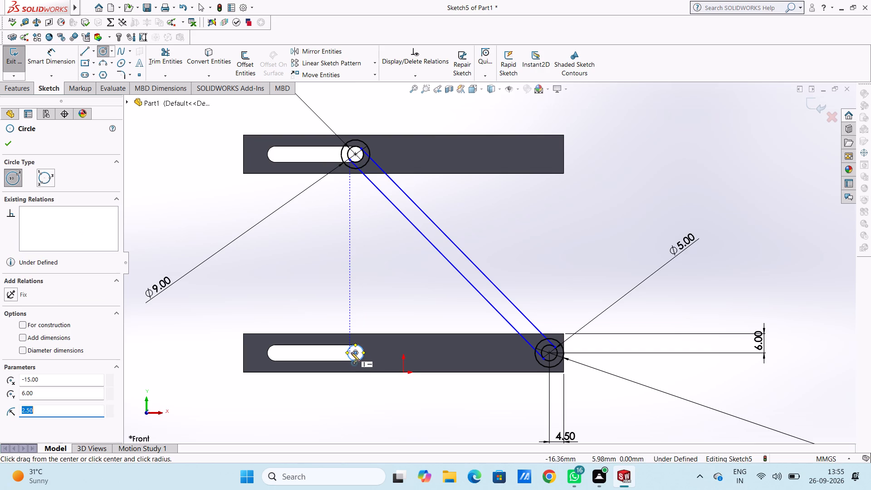
{"action": "left_click", "coordinate": [354, 352]}
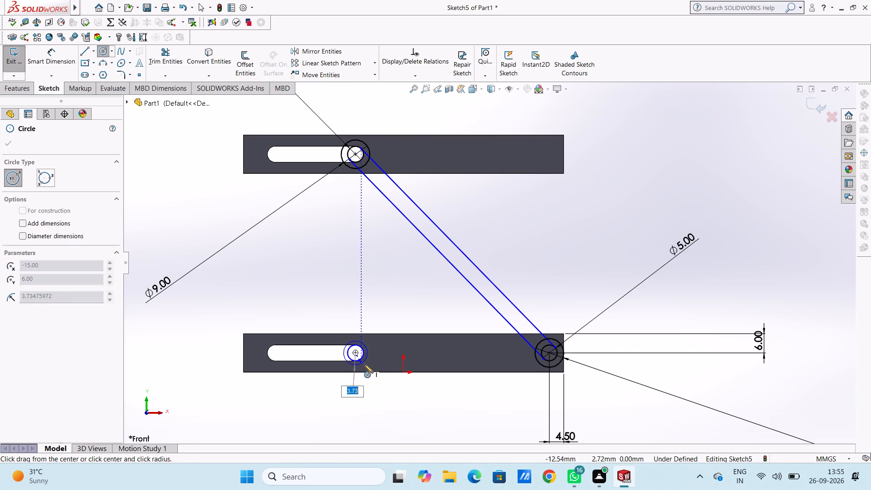
{"action": "type", "text": "4.5"}
{"action": "key", "text": "Return"}
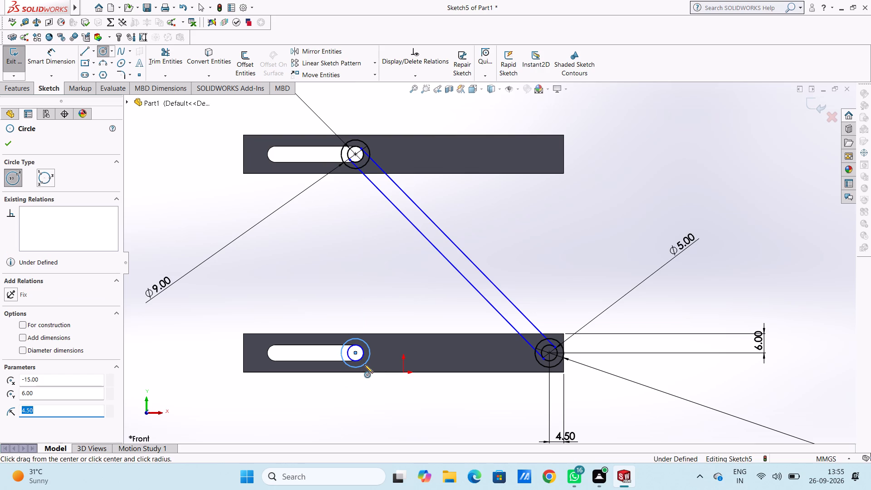
Draw concentric 2.5 mm and 4.5 mm radius circles near the upper block's right end, aligned with the existing circle centres.
{"action": "left_click", "coordinate": [550, 152]}
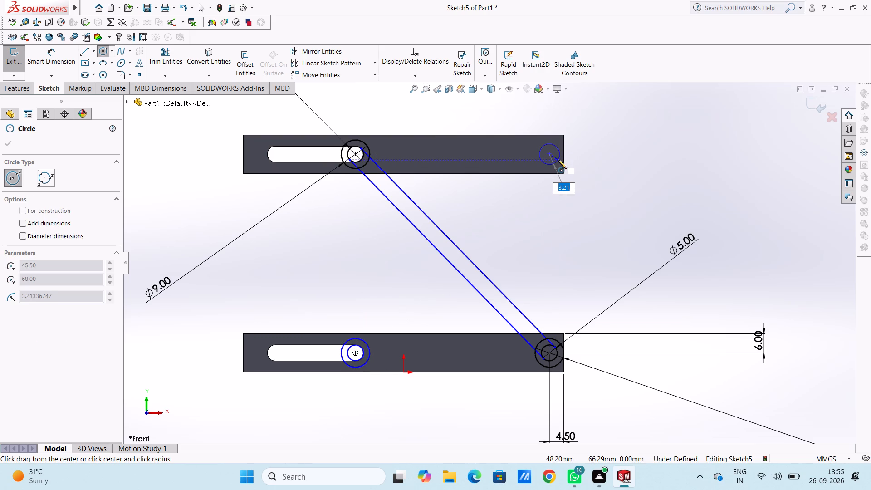
{"action": "type", "text": "2.5"}
{"action": "key", "text": "Return"}
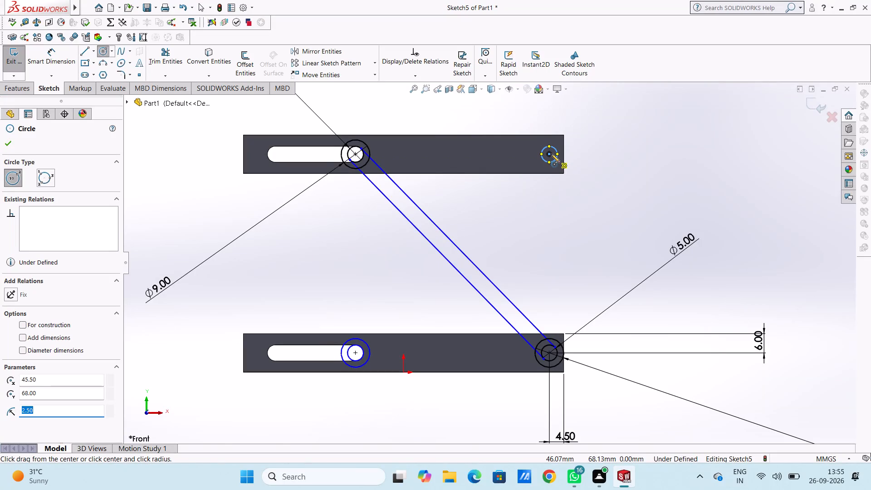
{"action": "left_click", "coordinate": [549, 154]}
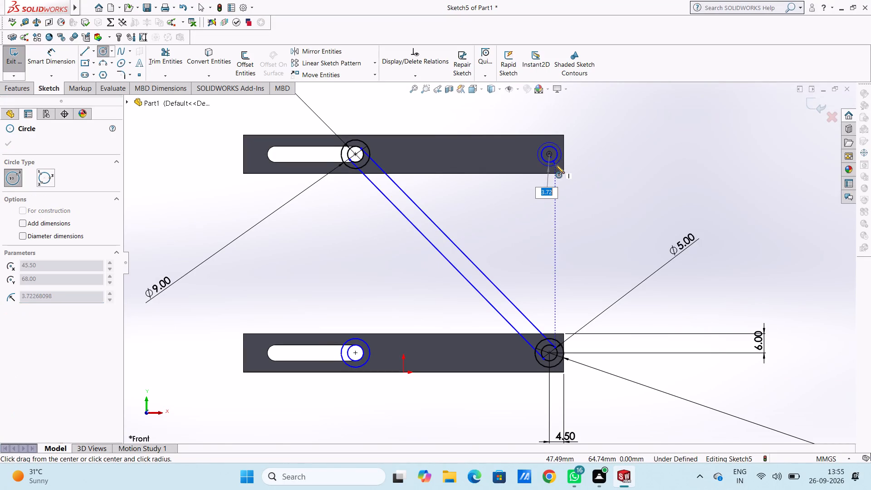
{"action": "type", "text": "4.5"}
{"action": "key", "text": "Return"}
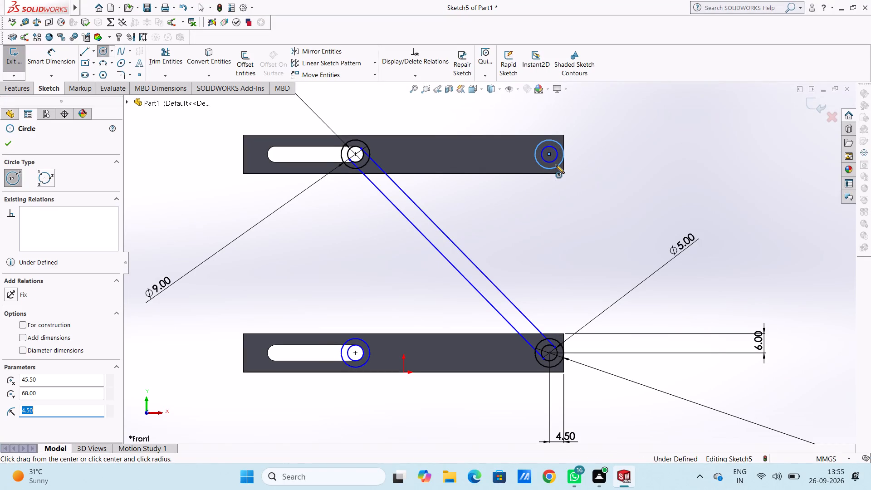
{"action": "key", "text": "Escape"}
{"action": "key", "text": "Escape"}
{"action": "key", "text": "Escape"}
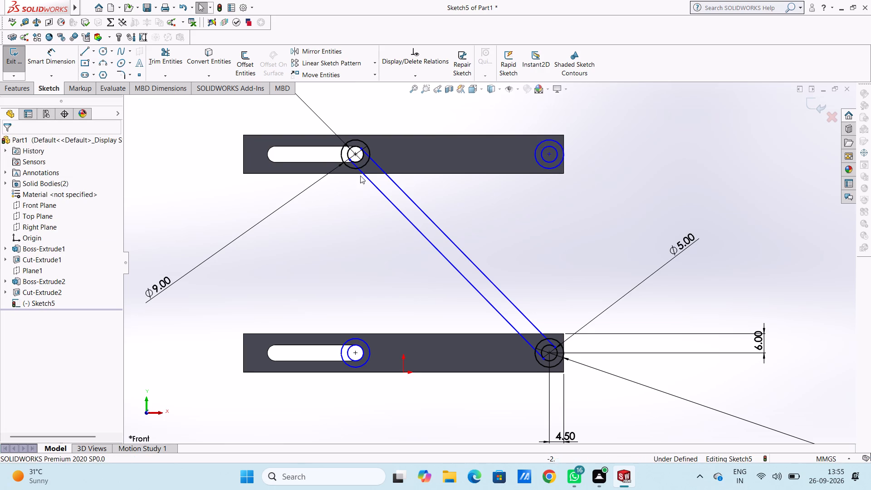
Add diameter dimensions to both concentric circles at the right end of the lower block's slot.
{"action": "left_click", "coordinate": [63, 56]}
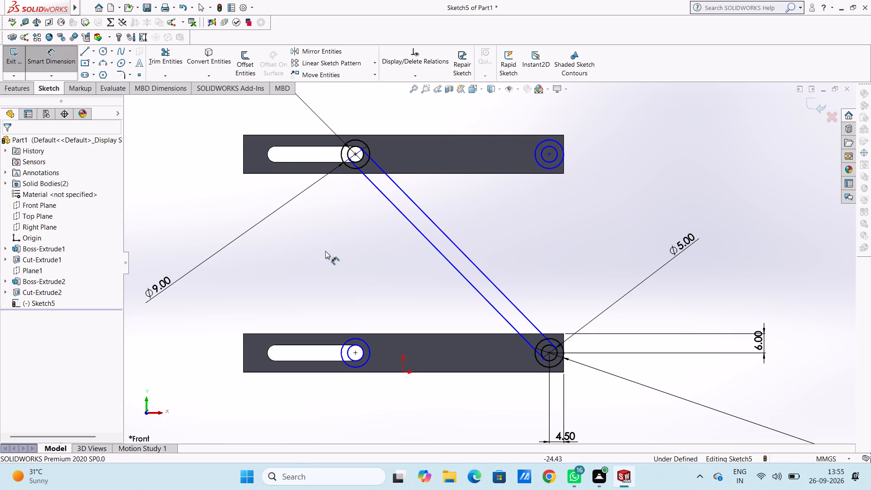
{"action": "scroll", "coordinate": [325, 251], "scroll_direction": "up", "scroll_amount": 4}
{"action": "scroll", "coordinate": [429, 311], "scroll_direction": "down", "scroll_amount": 4}
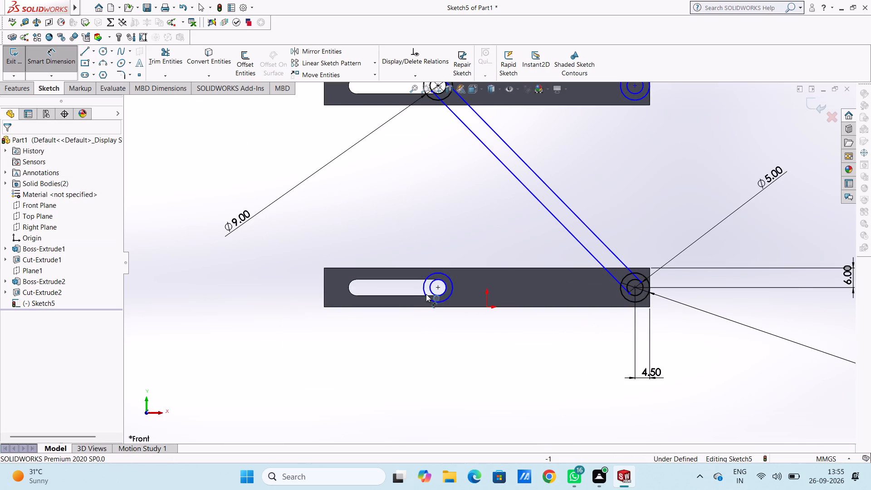
{"action": "left_click", "coordinate": [426, 284]}
{"action": "left_click", "coordinate": [263, 161]}
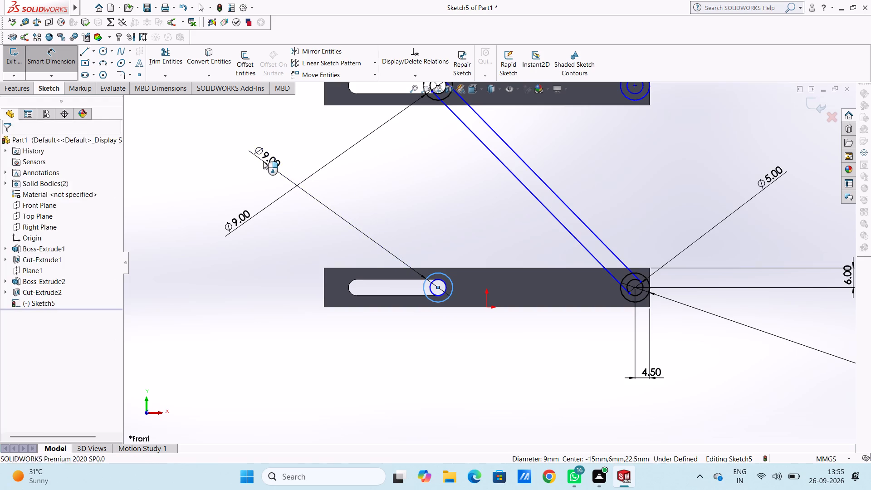
{"action": "left_click", "coordinate": [221, 147]}
{"action": "left_click", "coordinate": [201, 193]}
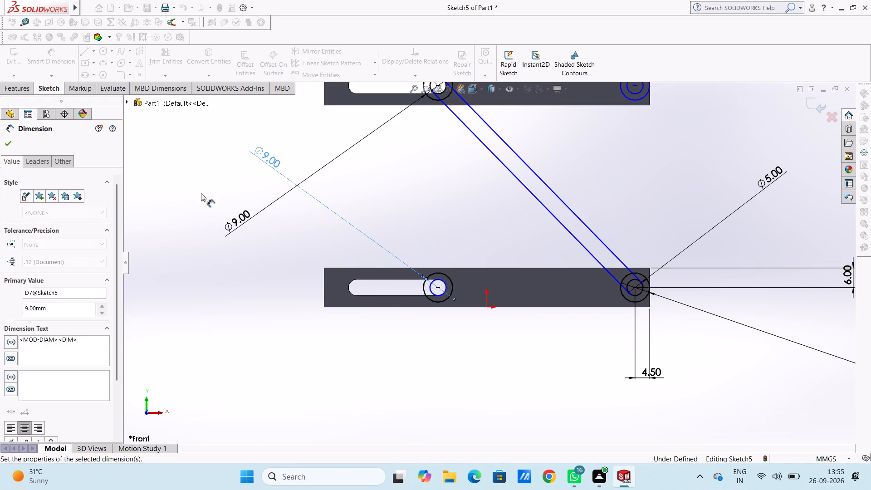
{"action": "left_click", "coordinate": [429, 290]}
{"action": "left_click", "coordinate": [267, 395]}
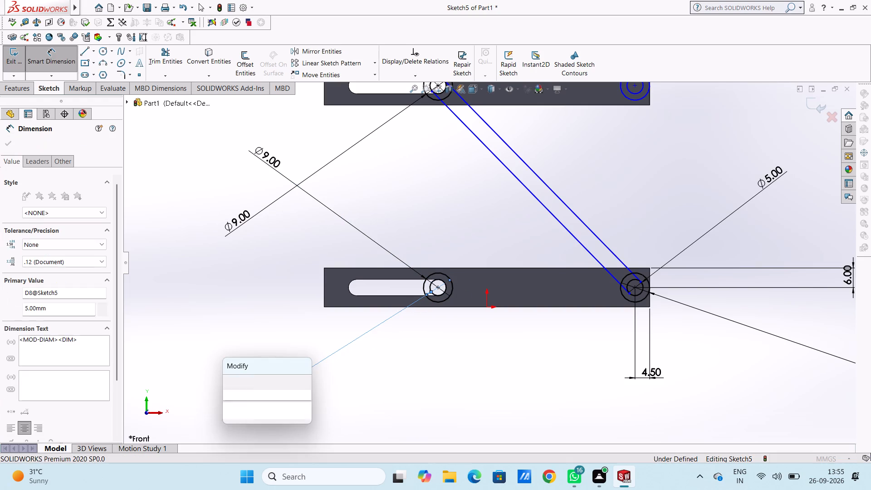
{"action": "left_click", "coordinate": [231, 382]}
{"action": "left_click", "coordinate": [230, 326]}
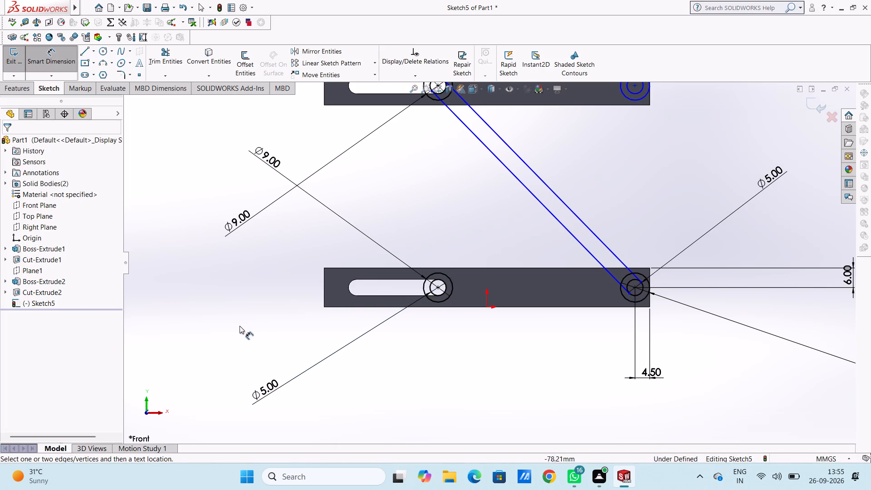
Add diameter dimensions to both concentric circles near the upper block's right end.
{"action": "scroll", "coordinate": [278, 314], "scroll_direction": "up", "scroll_amount": 4}
{"action": "scroll", "coordinate": [566, 141], "scroll_direction": "down", "scroll_amount": 3}
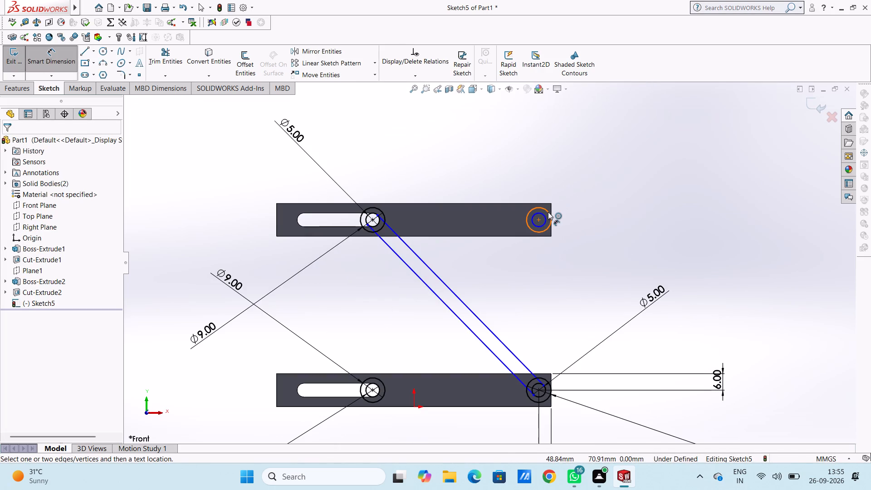
{"action": "left_click", "coordinate": [548, 211]}
{"action": "left_click", "coordinate": [698, 141]}
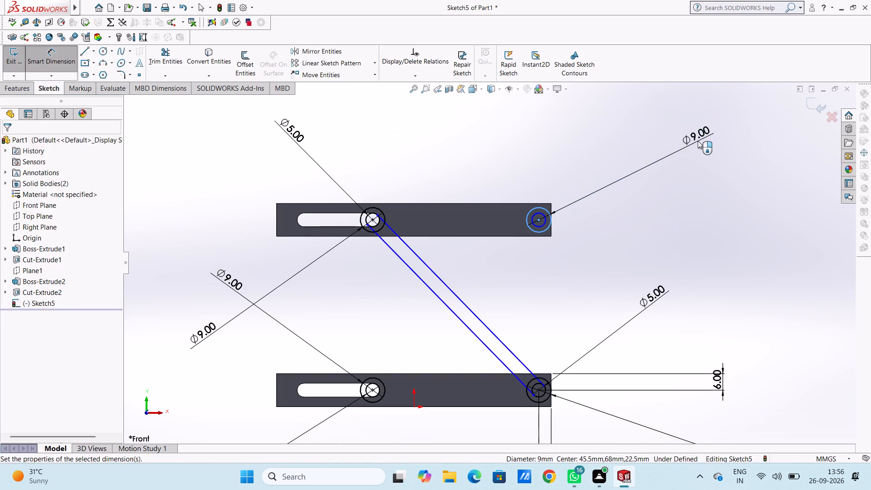
{"action": "left_click", "coordinate": [661, 129]}
{"action": "left_click", "coordinate": [522, 162]}
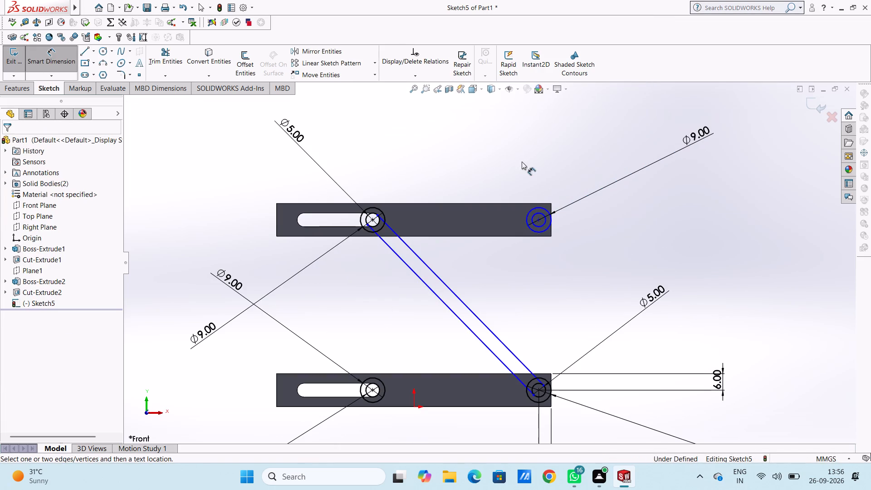
{"action": "scroll", "coordinate": [535, 254], "scroll_direction": "down", "scroll_amount": 4}
{"action": "left_click", "coordinate": [530, 201]}
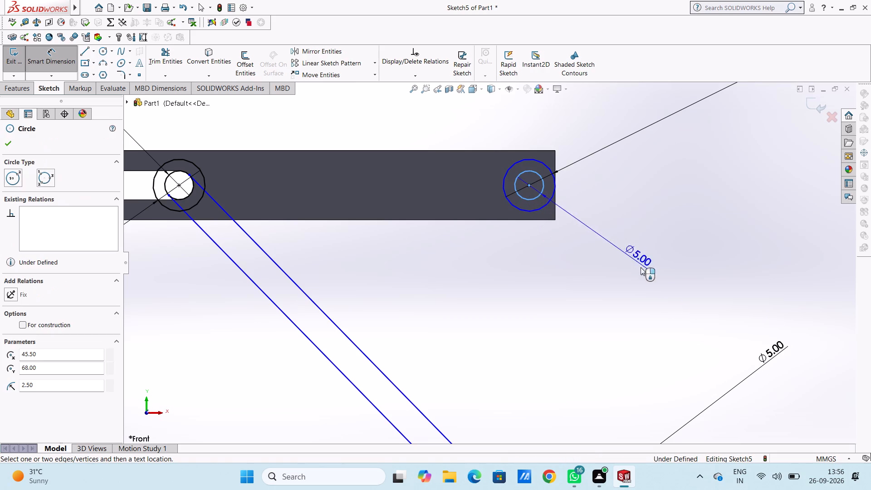
{"action": "left_click", "coordinate": [718, 342]}
{"action": "left_click", "coordinate": [676, 329]}
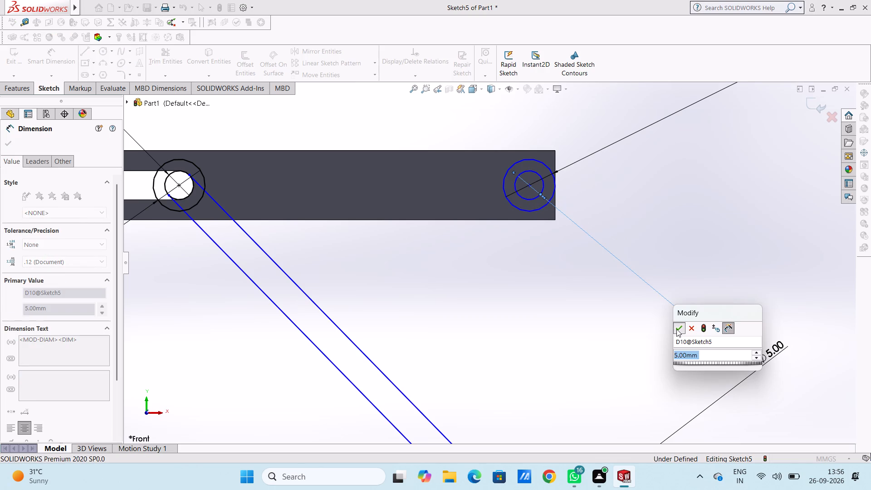
{"action": "left_click", "coordinate": [601, 329]}
Dimension the horizontal distance from the upper right circles' centre to the upper block's right edge.
{"action": "left_click", "coordinate": [528, 186]}
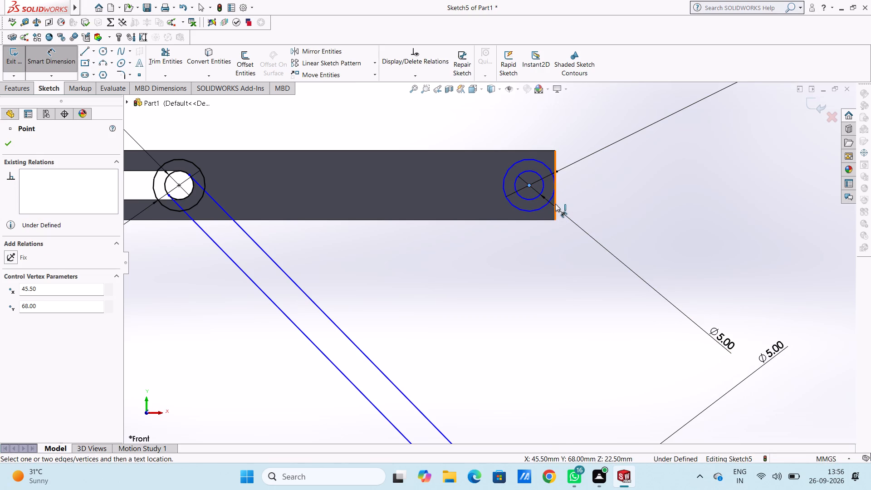
{"action": "left_click", "coordinate": [555, 204]}
{"action": "scroll", "coordinate": [550, 122], "scroll_direction": "up", "scroll_amount": 4}
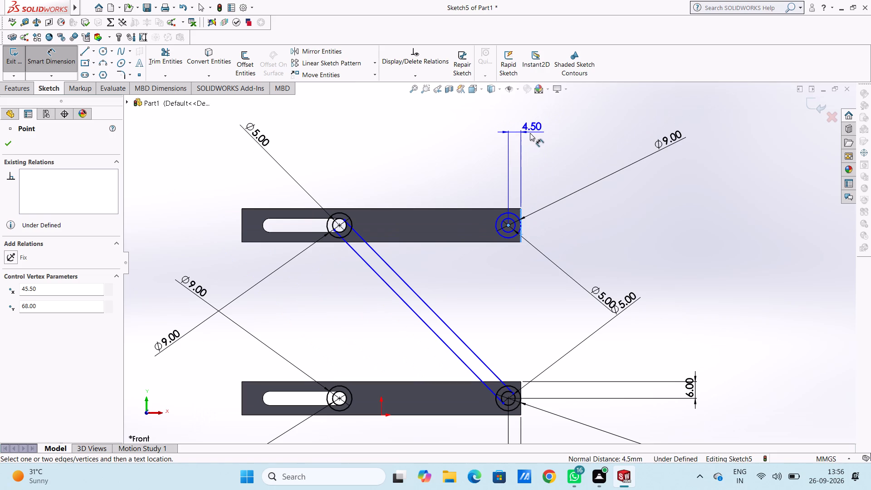
{"action": "left_click", "coordinate": [530, 133]}
{"action": "left_click", "coordinate": [490, 124]}
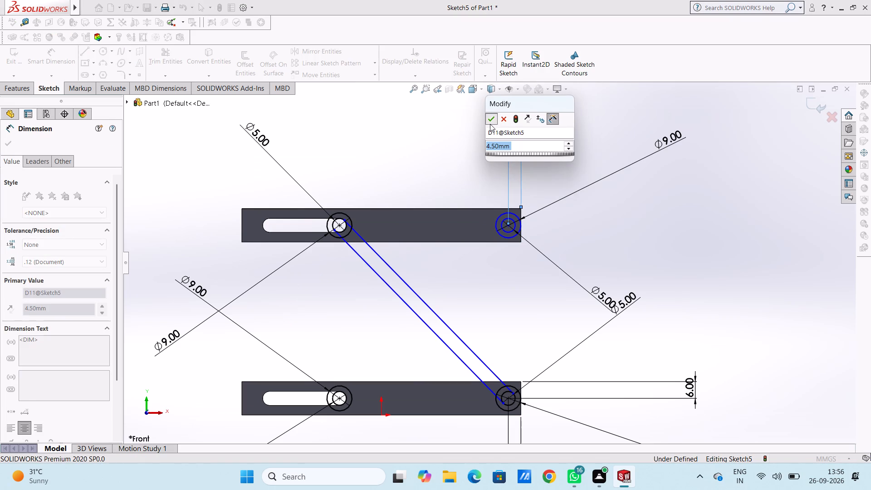
{"action": "left_click", "coordinate": [475, 135]}
{"action": "key", "text": "Escape"}
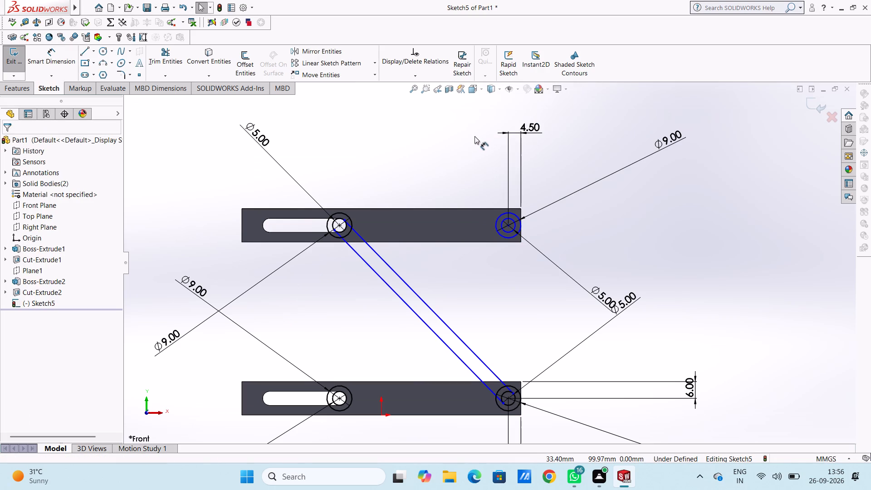
{"action": "key", "text": "Escape"}
{"action": "key", "text": "Escape"}
Dimension the vertical distance from the upper right circles' centre to the upper block's top edge.
{"action": "left_click", "coordinate": [53, 63]}
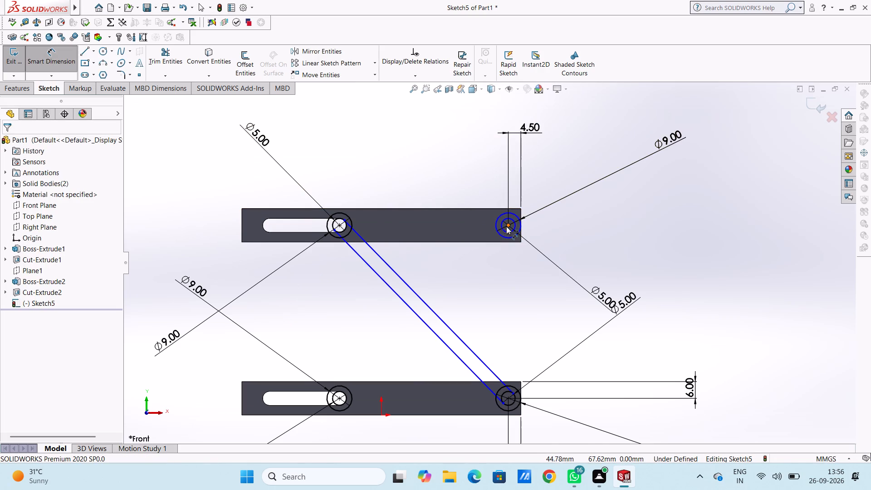
{"action": "left_click", "coordinate": [507, 225]}
{"action": "left_click", "coordinate": [500, 209]}
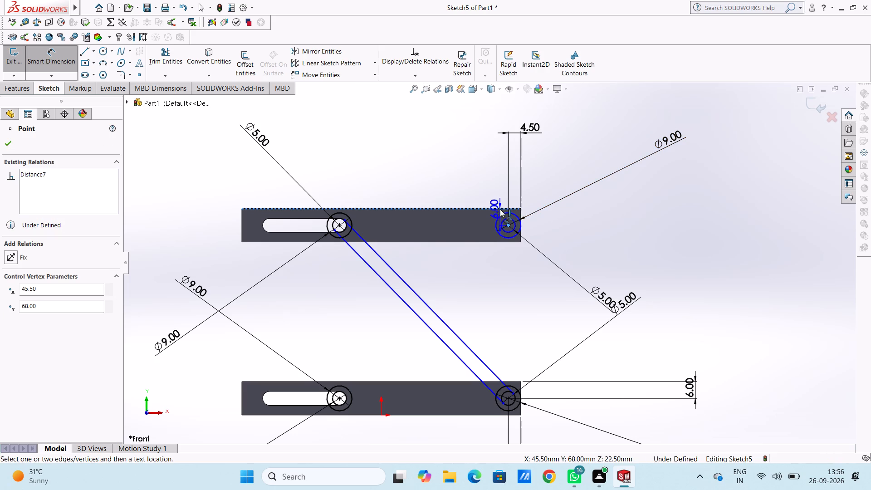
{"action": "left_click", "coordinate": [714, 215]}
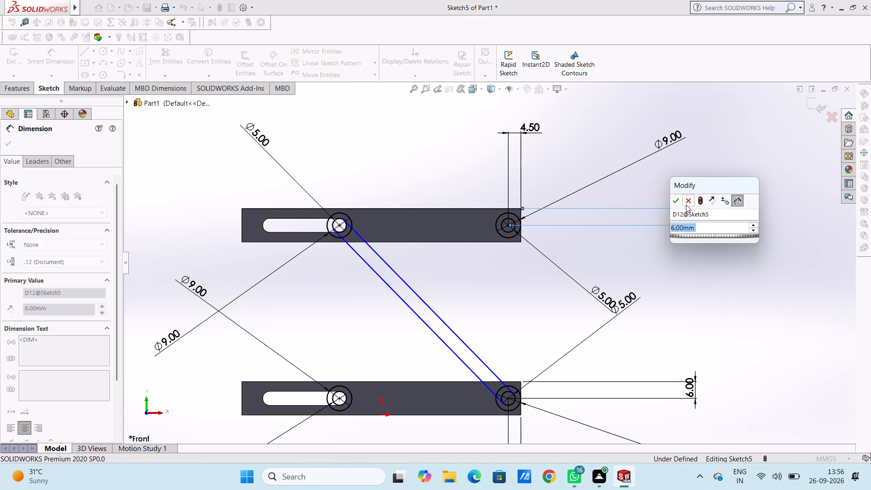
{"action": "left_click", "coordinate": [677, 197]}
{"action": "left_click", "coordinate": [641, 191]}
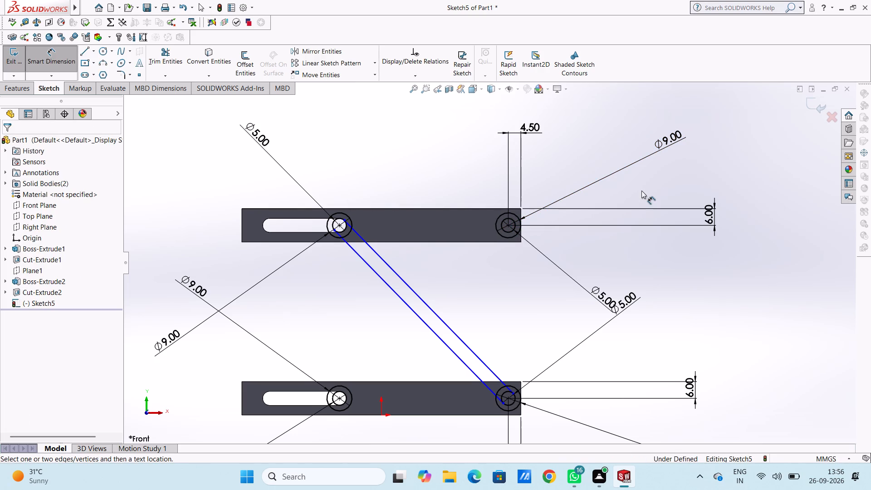
{"action": "key", "text": "Escape"}
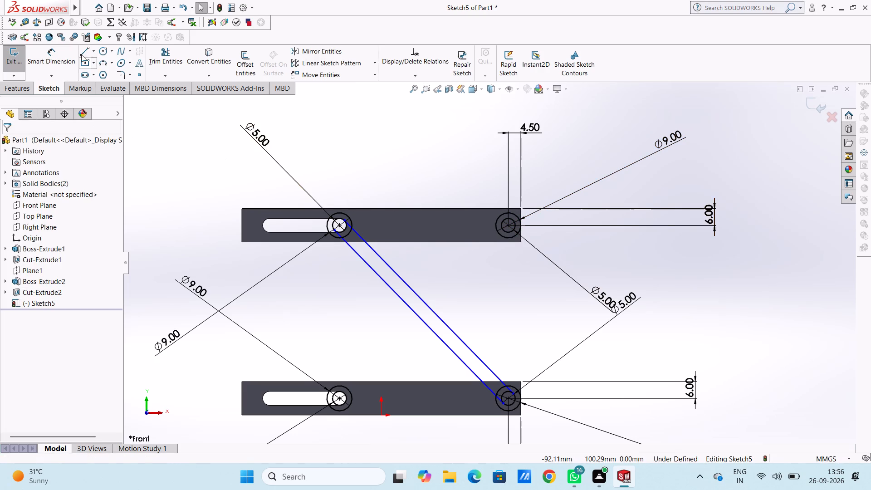
Draw a diagonal line from the lower slot-end circle centre to the upper block's right circle centre.
{"action": "left_click", "coordinate": [82, 48]}
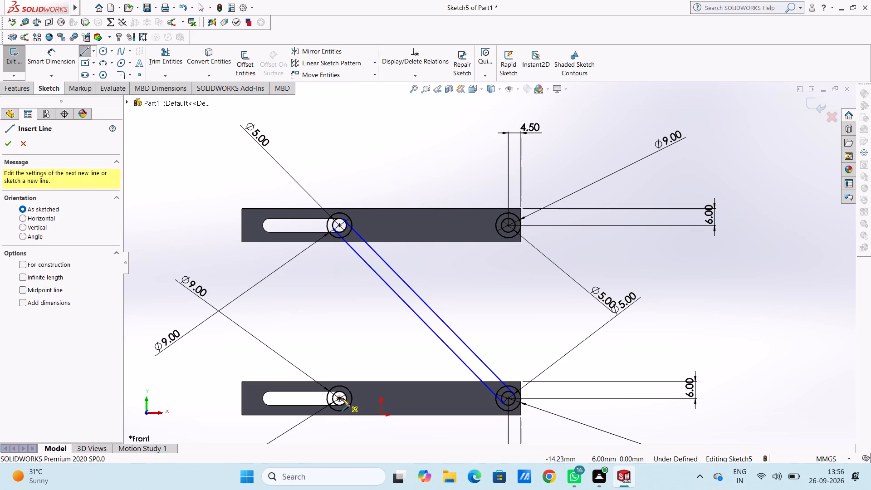
{"action": "left_click", "coordinate": [342, 398]}
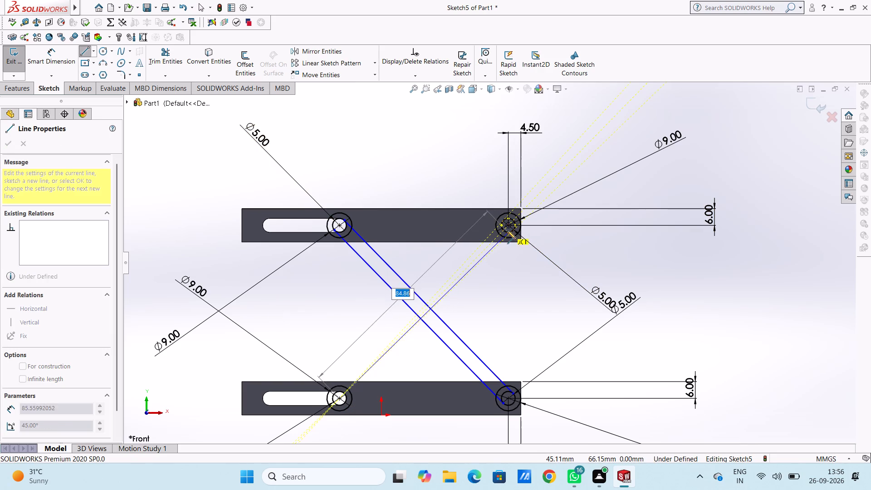
{"action": "left_click", "coordinate": [508, 225]}
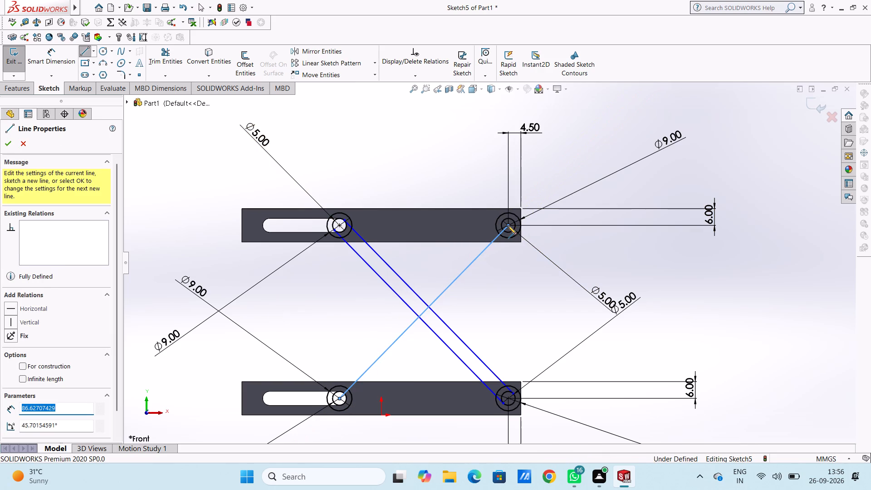
{"action": "key", "text": "Escape"}
{"action": "key", "text": "Escape"}
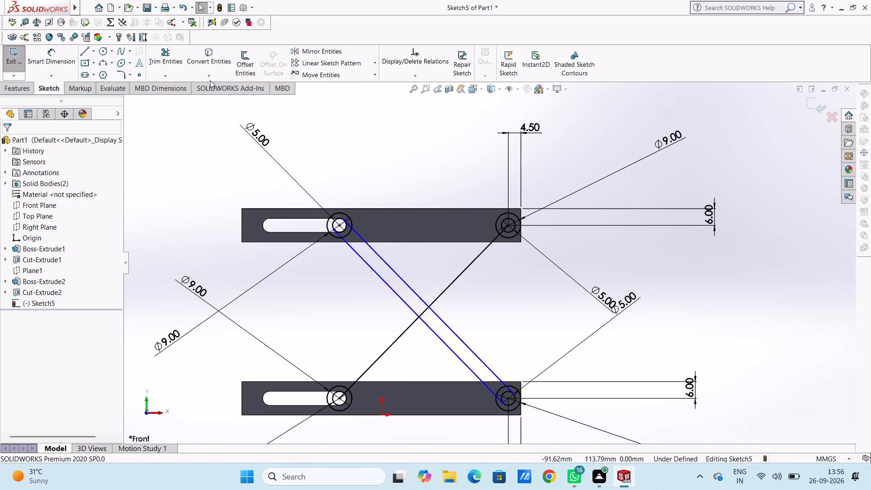
Offset the new diagonal line 2.5 mm bi-directionally, with dimensions added.
{"action": "left_click", "coordinate": [248, 56]}
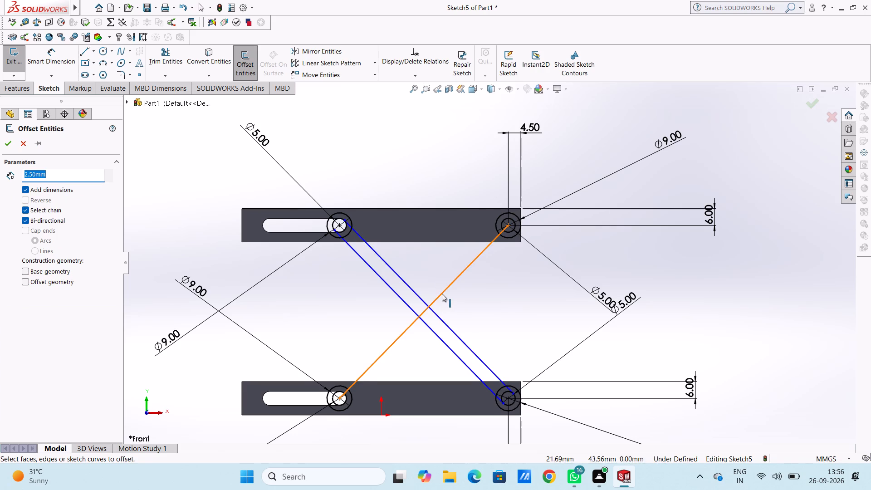
{"action": "left_click", "coordinate": [442, 294]}
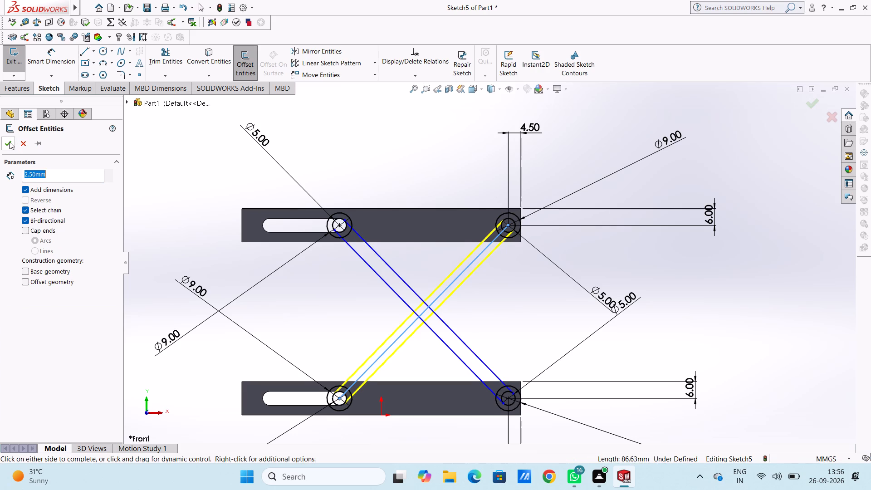
{"action": "left_click", "coordinate": [9, 142]}
{"action": "left_click", "coordinate": [177, 189]}
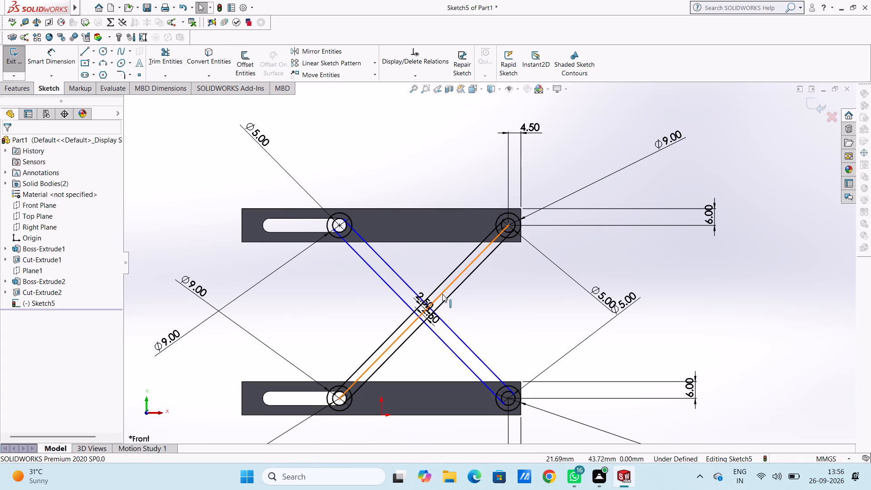
Examine the new diagonal centre line and the area where the two links cross.
{"action": "left_click", "coordinate": [442, 294]}
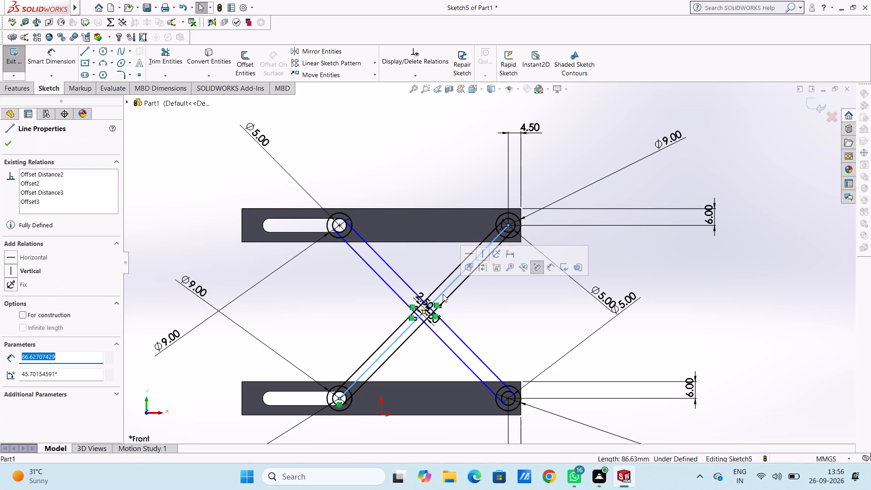
{"action": "key", "text": "Escape"}
{"action": "scroll", "coordinate": [538, 306], "scroll_direction": "down", "scroll_amount": 5}
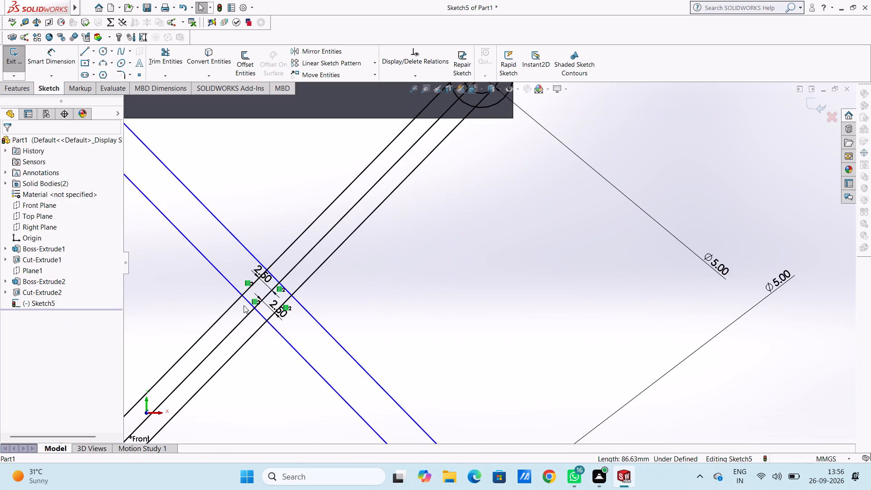
{"action": "scroll", "coordinate": [243, 305], "scroll_direction": "up", "scroll_amount": 5}
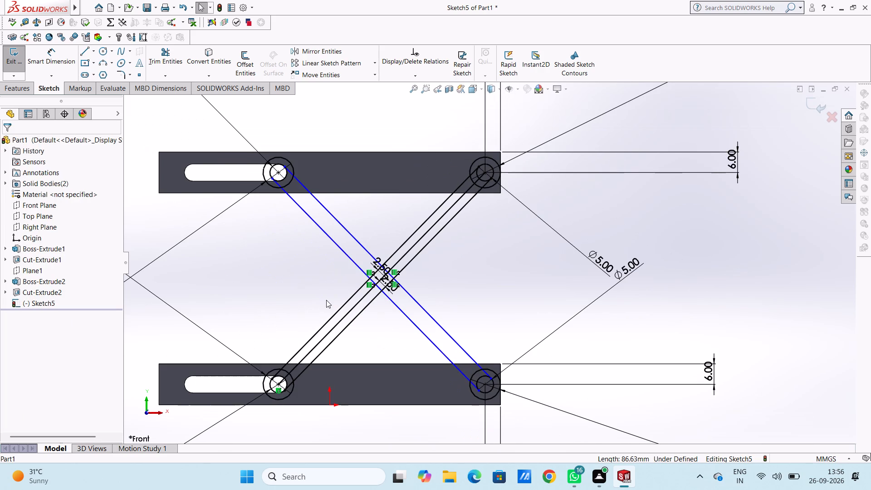
{"action": "scroll", "coordinate": [329, 299], "scroll_direction": "down", "scroll_amount": 4}
{"action": "scroll", "coordinate": [508, 240], "scroll_direction": "down", "scroll_amount": 3}
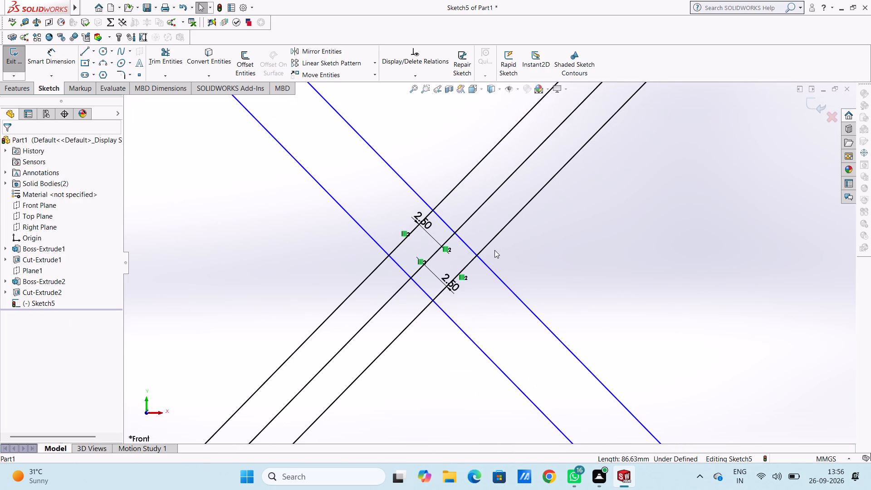
{"action": "scroll", "coordinate": [494, 250], "scroll_direction": "up", "scroll_amount": 13}
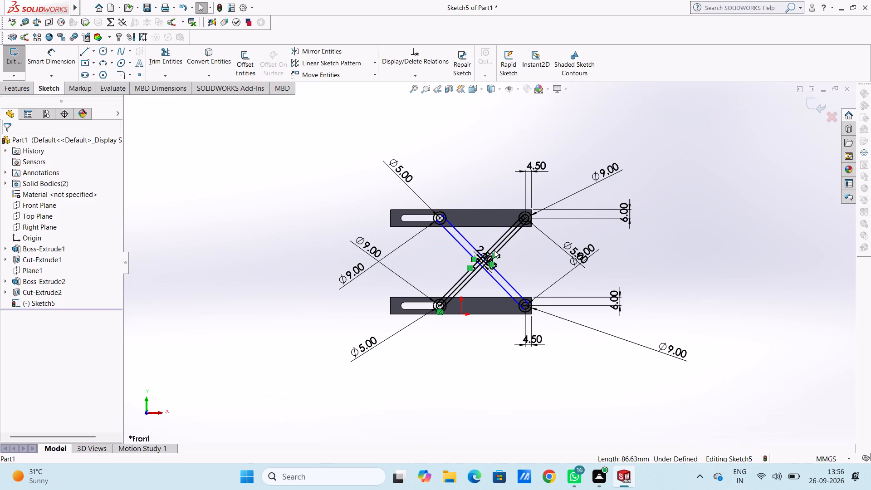
Draw a diagonal line from the upper slot-end circle centre to the lower block's right circle centre.
{"action": "left_click", "coordinate": [86, 49]}
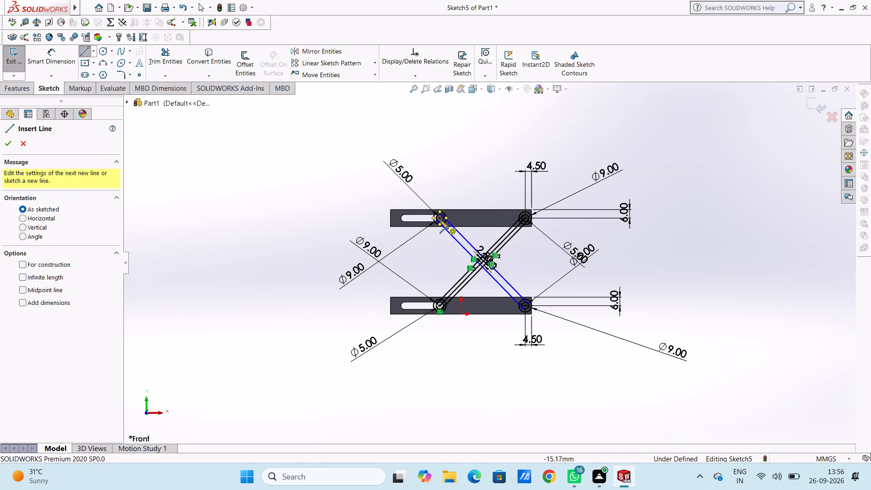
{"action": "left_click", "coordinate": [440, 219]}
{"action": "scroll", "coordinate": [517, 299], "scroll_direction": "down", "scroll_amount": 5}
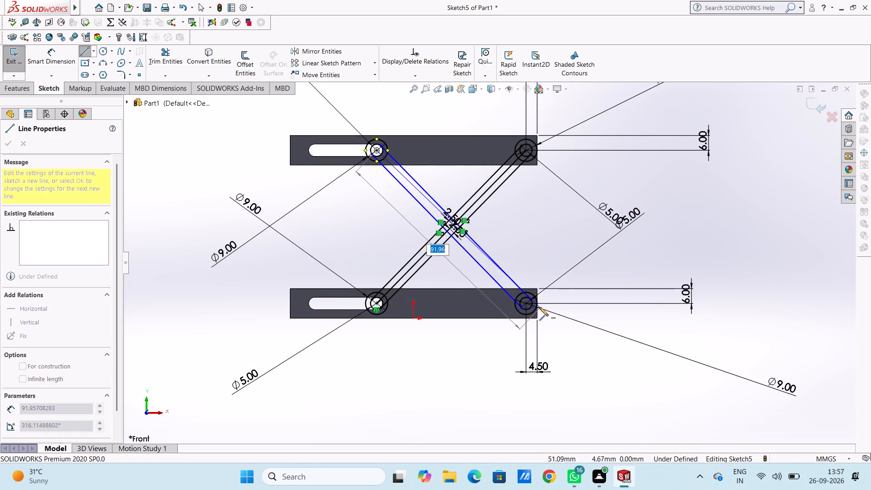
{"action": "scroll", "coordinate": [538, 307], "scroll_direction": "down", "scroll_amount": 6}
{"action": "left_click", "coordinate": [506, 289]}
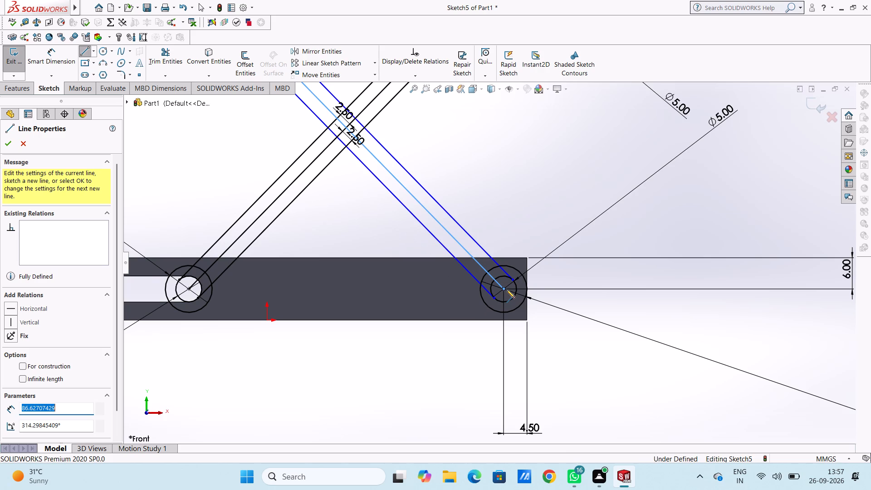
{"action": "key", "text": "Escape"}
{"action": "key", "text": "Escape"}
{"action": "key", "text": "Escape"}
Draw two concentric circles of radius 2.5 mm and 4.5 mm where the two links' centre lines cross.
{"action": "scroll", "coordinate": [506, 289], "scroll_direction": "up", "scroll_amount": 4}
{"action": "scroll", "coordinate": [434, 164], "scroll_direction": "down", "scroll_amount": 2}
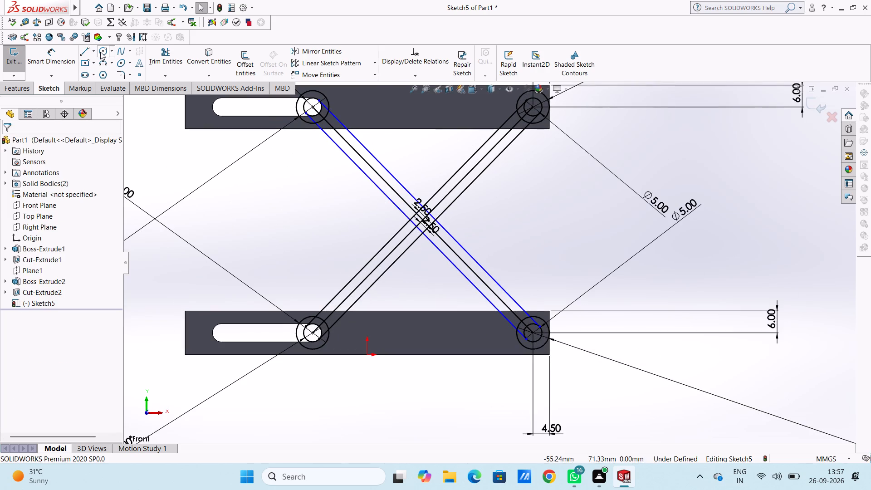
{"action": "left_click", "coordinate": [100, 52]}
{"action": "scroll", "coordinate": [459, 246], "scroll_direction": "down", "scroll_amount": 5}
{"action": "scroll", "coordinate": [365, 207], "scroll_direction": "down", "scroll_amount": 2}
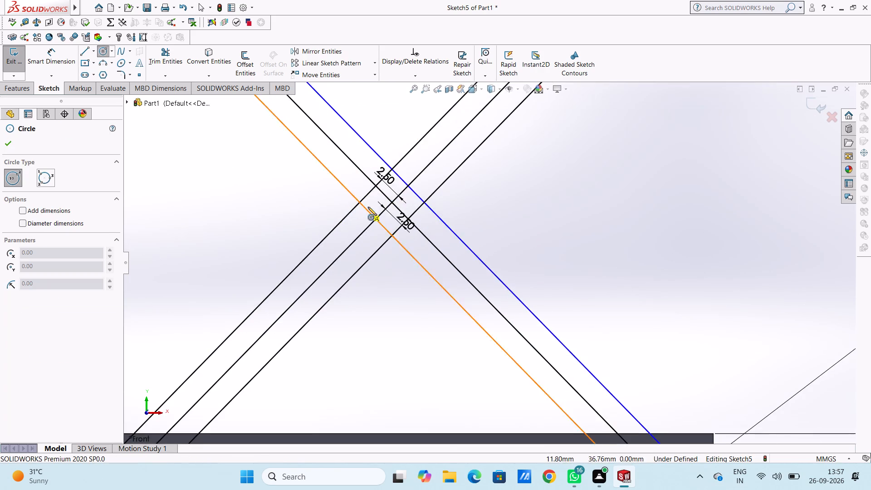
{"action": "scroll", "coordinate": [368, 207], "scroll_direction": "down", "scroll_amount": 1}
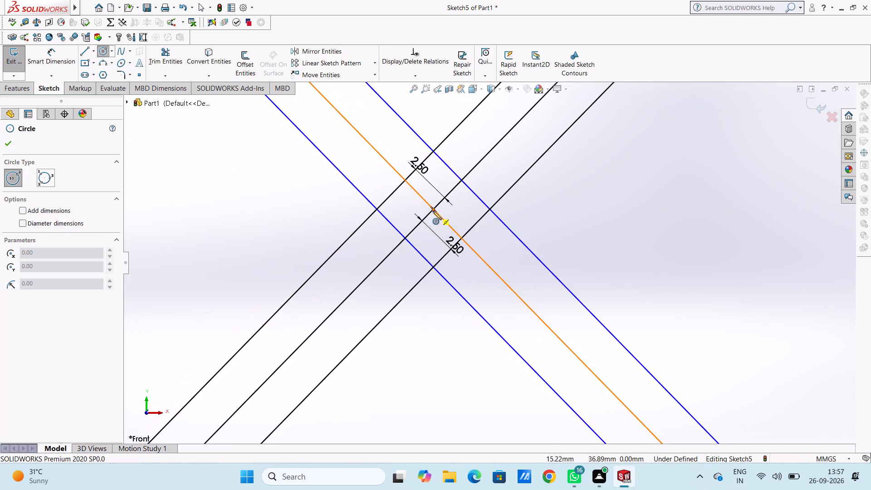
{"action": "left_click", "coordinate": [433, 209]}
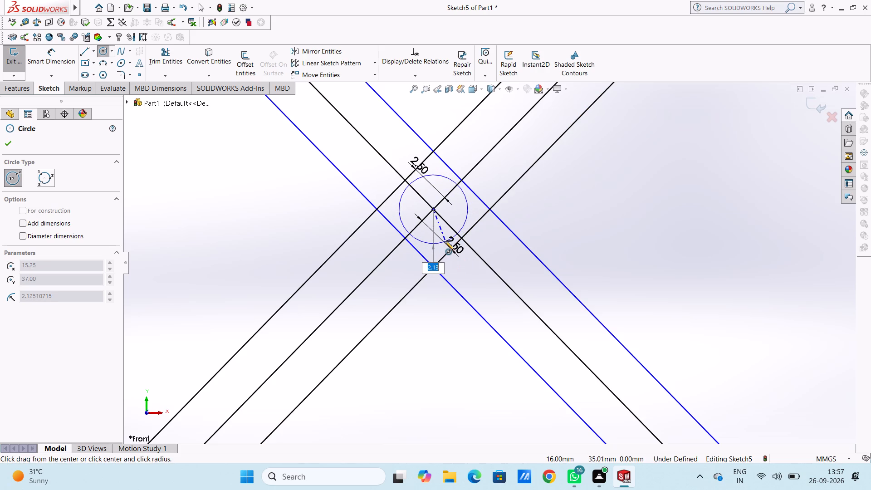
{"action": "type", "text": "2.5"}
{"action": "key", "text": "Return"}
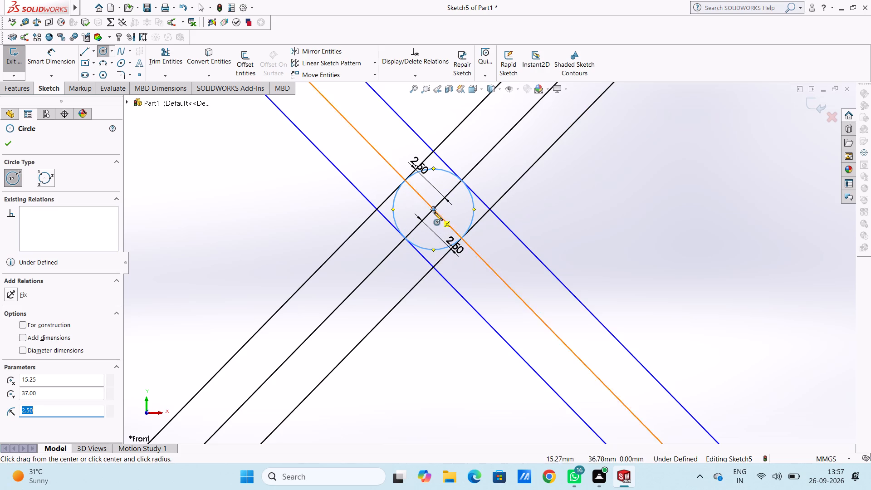
{"action": "left_click", "coordinate": [432, 209]}
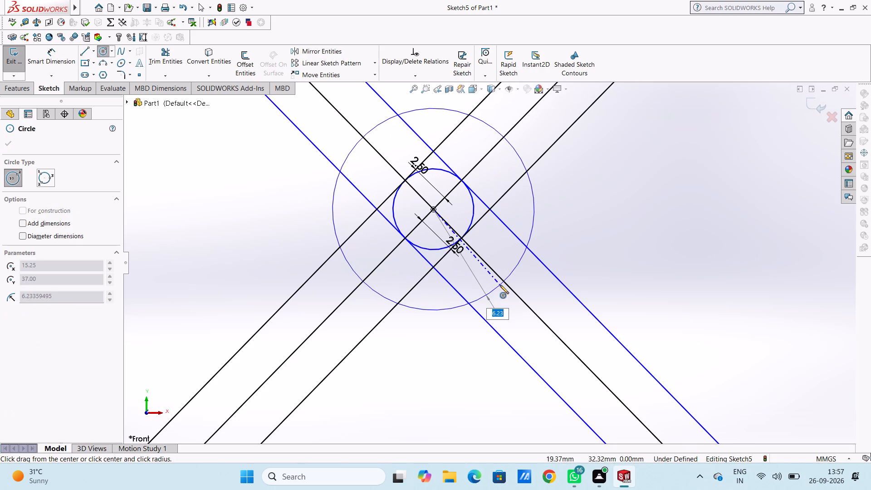
{"action": "type", "text": "4.5"}
{"action": "key", "text": "Return"}
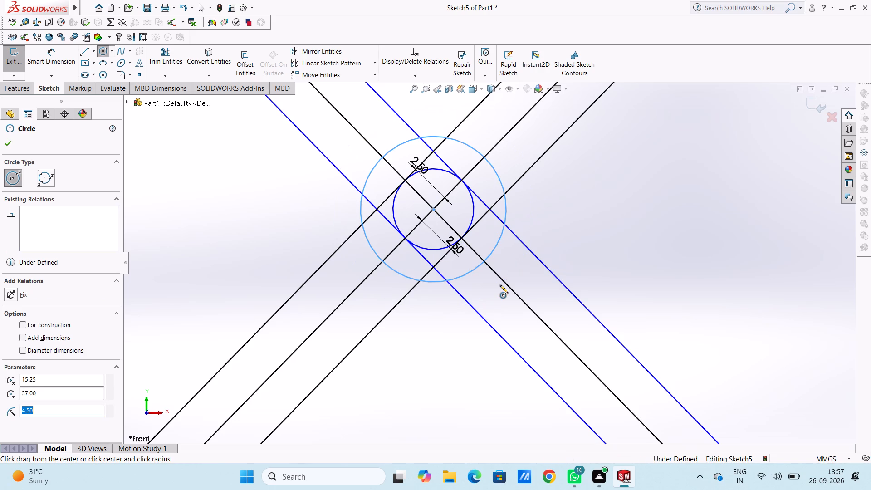
{"action": "key", "text": "Escape"}
{"action": "key", "text": "Escape"}
Dimension the diameter of the outer circle at the link crossing.
{"action": "scroll", "coordinate": [500, 285], "scroll_direction": "up", "scroll_amount": 9}
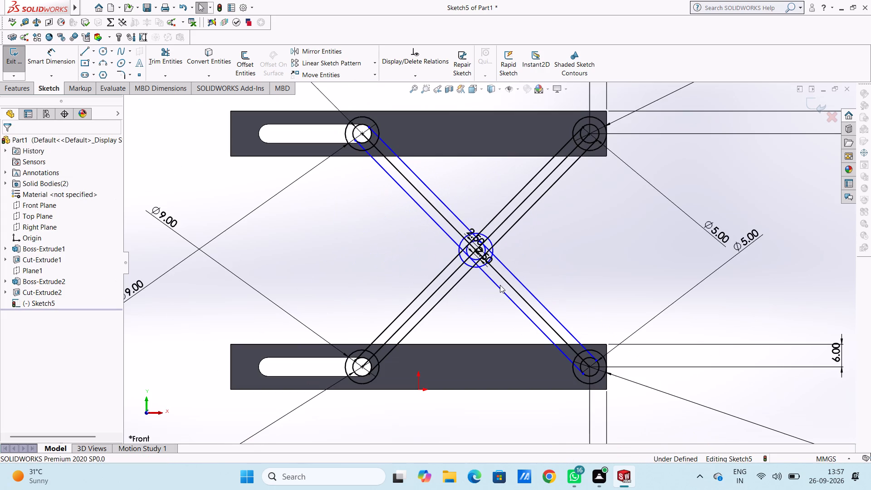
{"action": "left_click", "coordinate": [53, 64]}
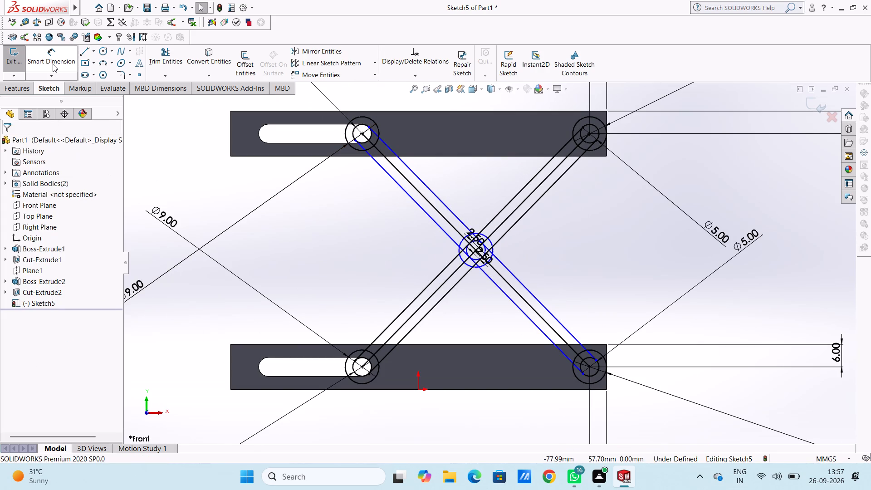
{"action": "left_click", "coordinate": [494, 250]}
{"action": "left_click", "coordinate": [774, 307]}
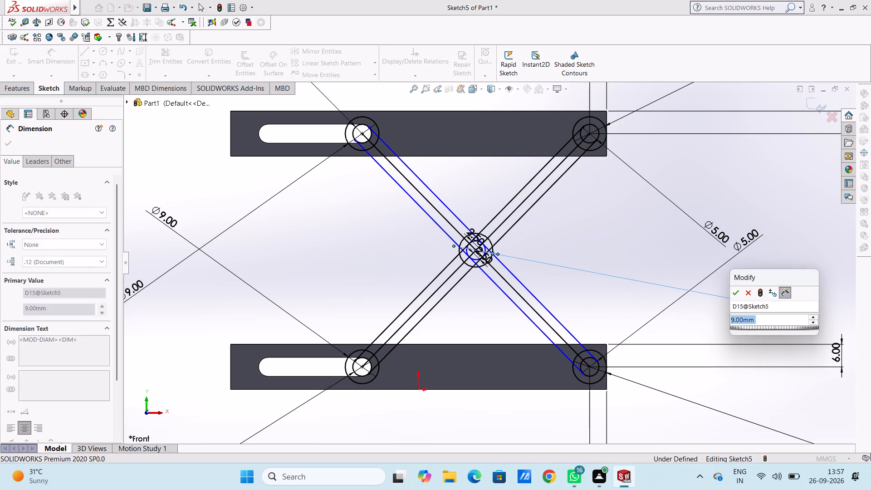
{"action": "left_click", "coordinate": [735, 293]}
{"action": "left_click", "coordinate": [621, 246]}
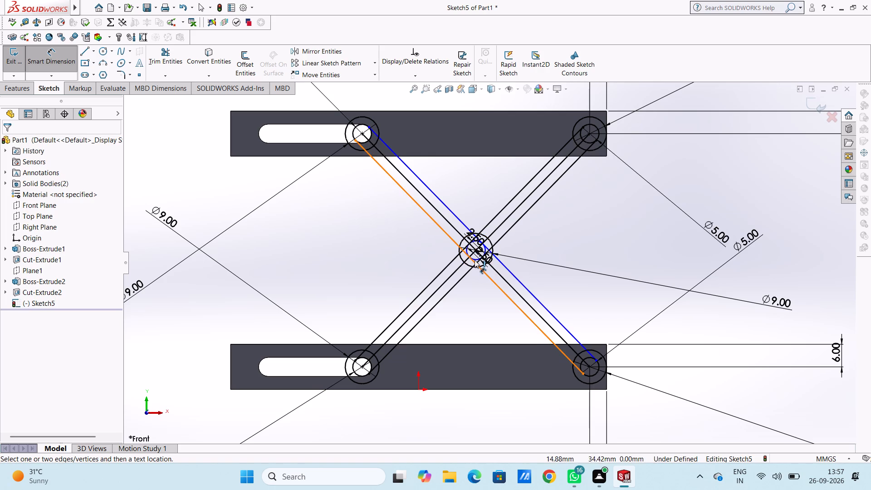
Dimension the diameter of the inner circle at the link crossing.
{"action": "scroll", "coordinate": [475, 258], "scroll_direction": "down", "scroll_amount": 6}
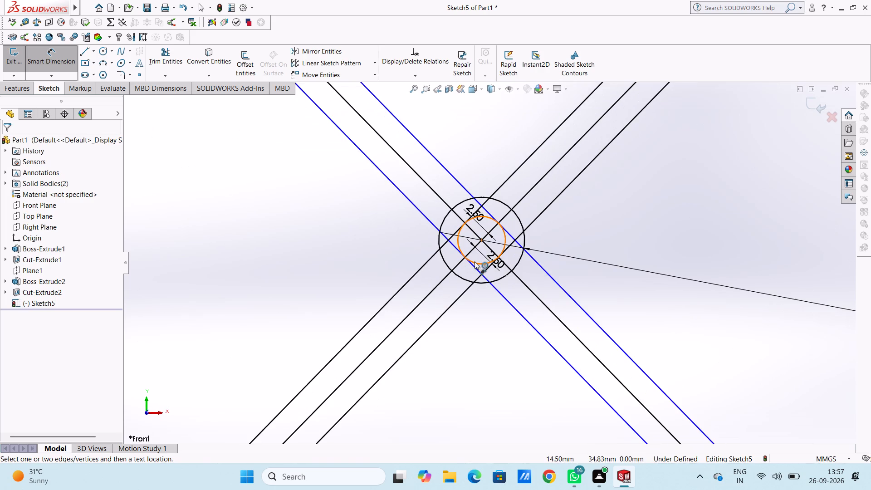
{"action": "left_click", "coordinate": [475, 263]}
{"action": "scroll", "coordinate": [434, 294], "scroll_direction": "up", "scroll_amount": 5}
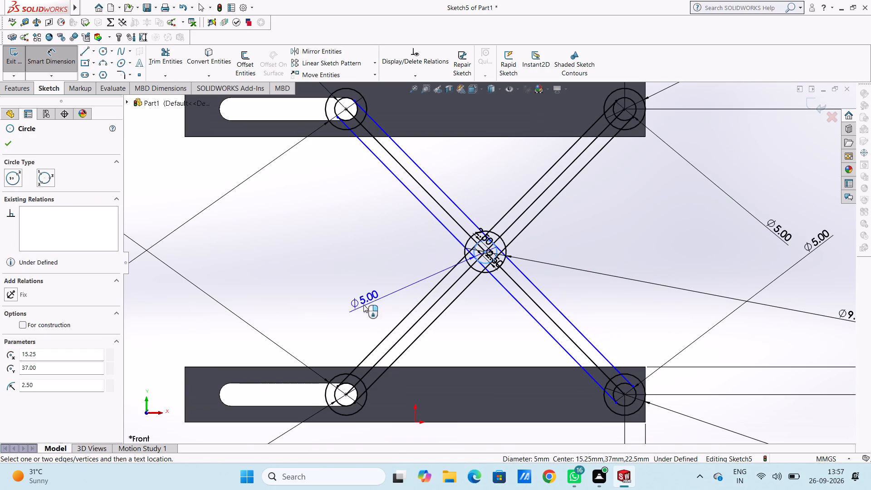
{"action": "left_click", "coordinate": [297, 285]}
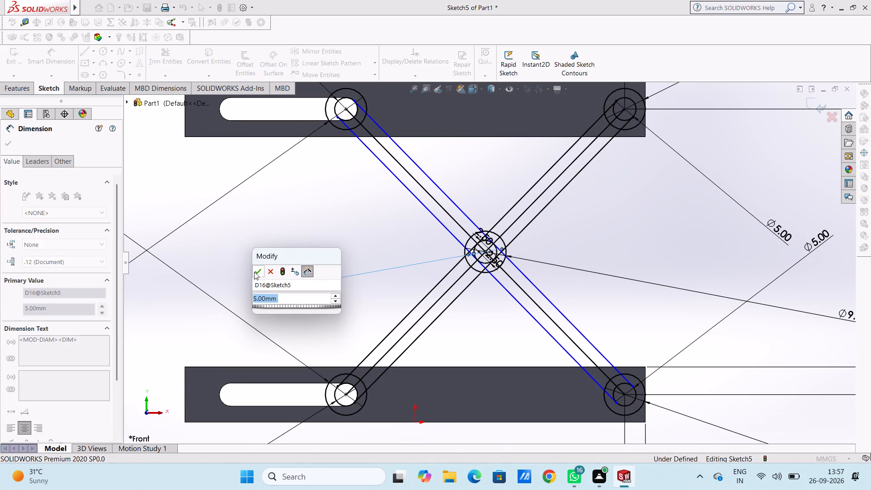
{"action": "left_click", "coordinate": [254, 272]}
{"action": "left_click", "coordinate": [250, 262]}
{"action": "key", "text": "Escape"}
{"action": "key", "text": "Escape"}
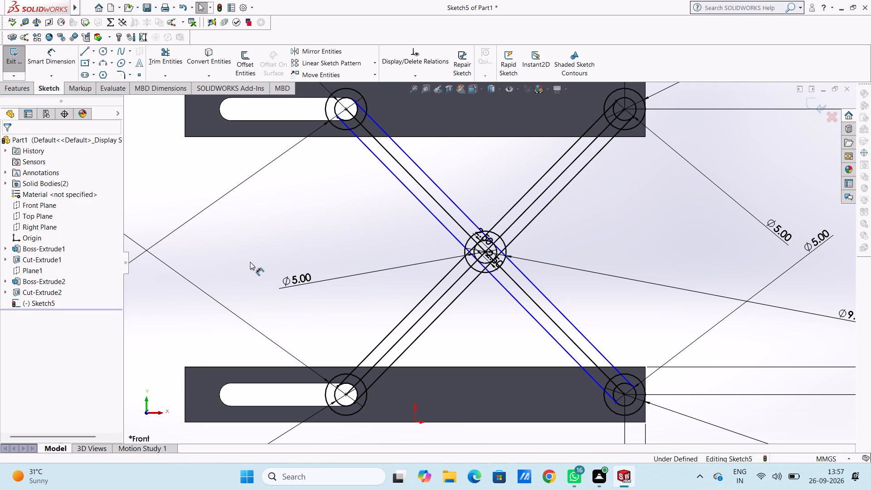
Delete the diagonal centre lines of both links.
{"action": "left_click", "coordinate": [426, 191]}
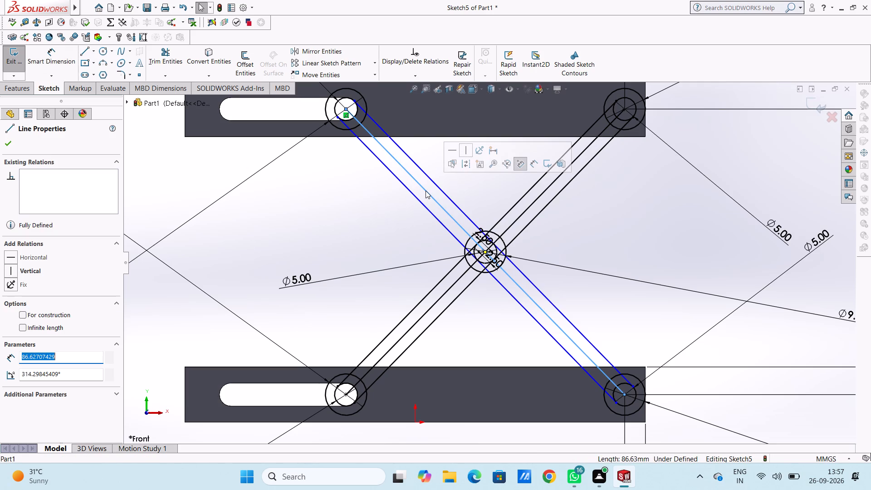
{"action": "left_click", "coordinate": [511, 224], "text": "ctrl"}
{"action": "key", "text": "Delete"}
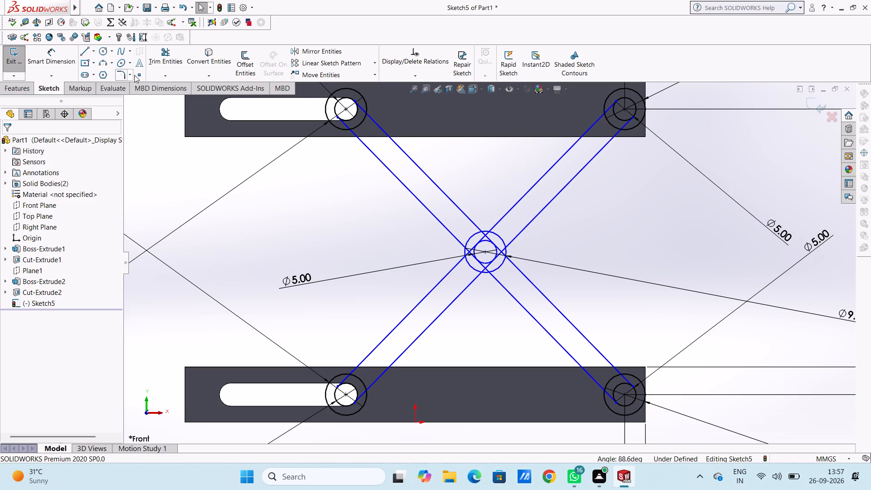
Trim the link edge lines inside the outer circles at the upper block's slot end and right end.
{"action": "left_click", "coordinate": [167, 58]}
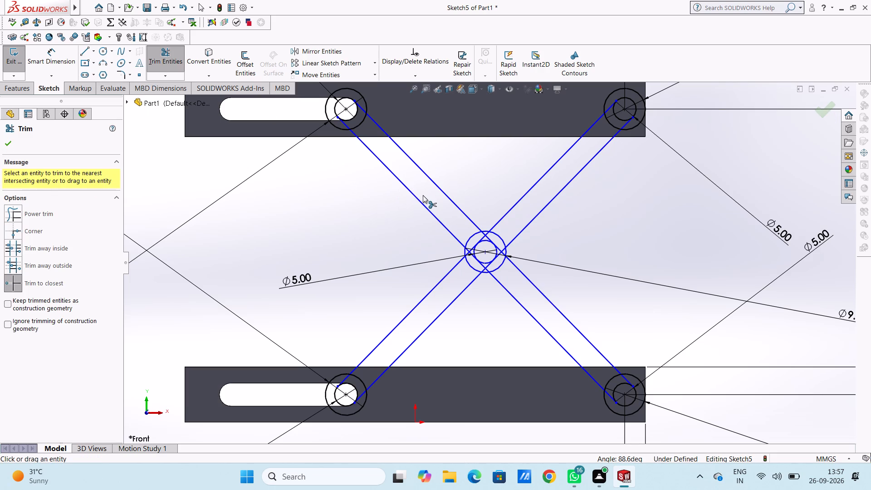
{"action": "scroll", "coordinate": [415, 154], "scroll_direction": "down", "scroll_amount": 3}
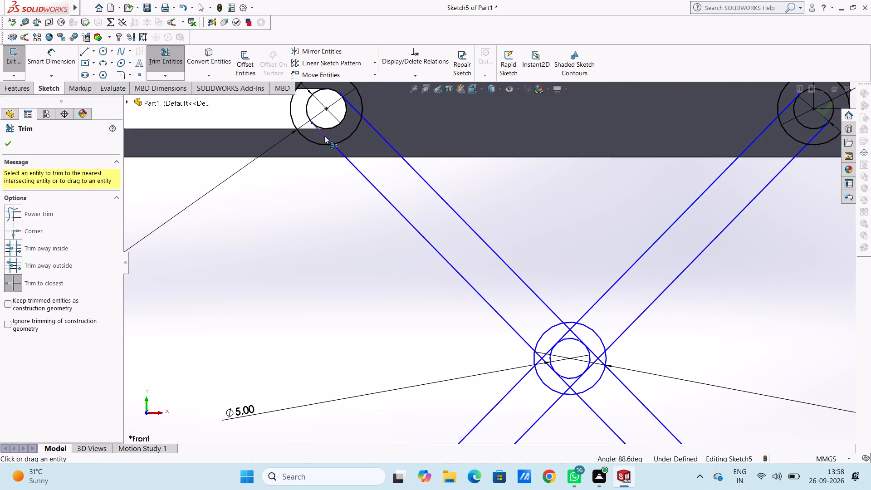
{"action": "left_click", "coordinate": [324, 136]}
{"action": "left_click", "coordinate": [354, 108]}
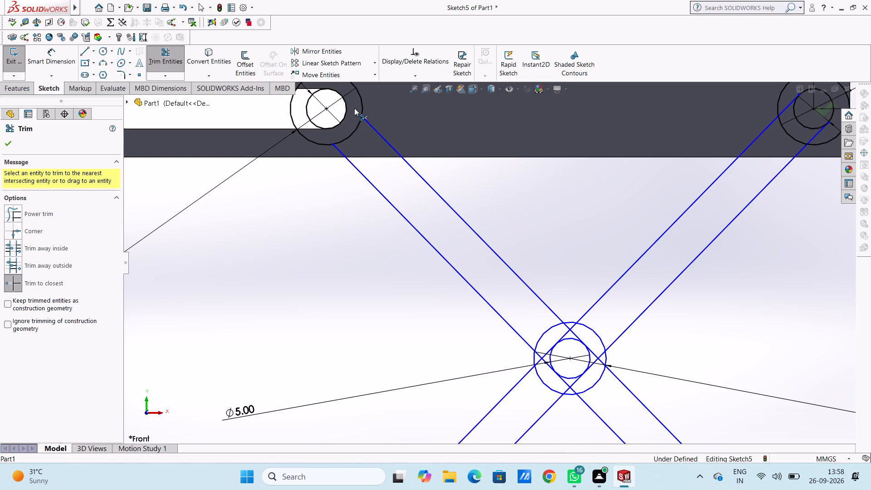
{"action": "left_click", "coordinate": [353, 133]}
{"action": "scroll", "coordinate": [396, 173], "scroll_direction": "up", "scroll_amount": 5}
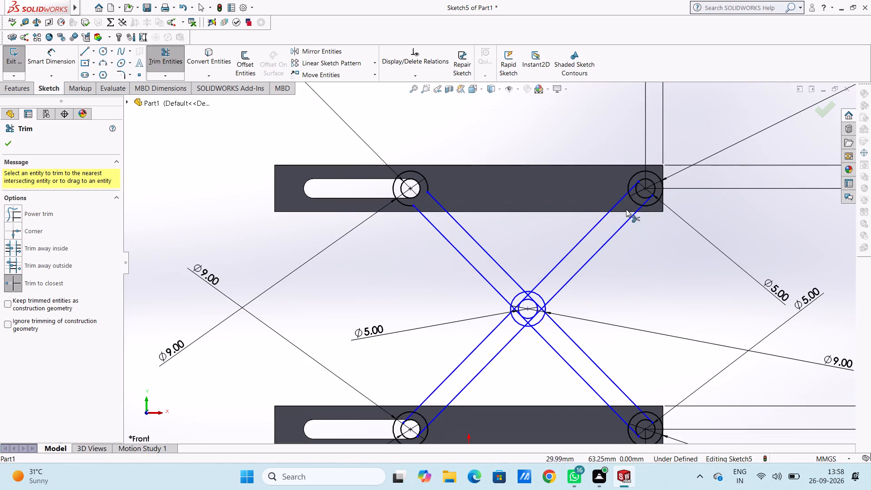
{"action": "scroll", "coordinate": [669, 196], "scroll_direction": "down", "scroll_amount": 4}
{"action": "left_click", "coordinate": [552, 192]}
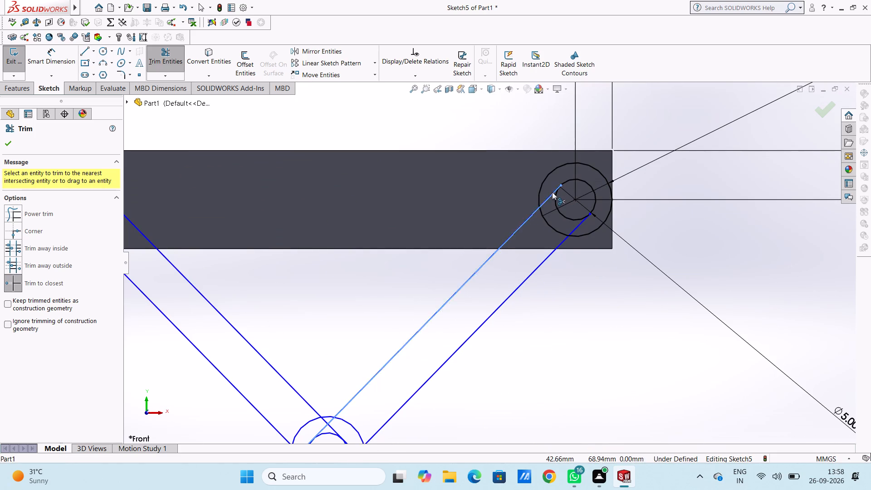
{"action": "left_click", "coordinate": [575, 230]}
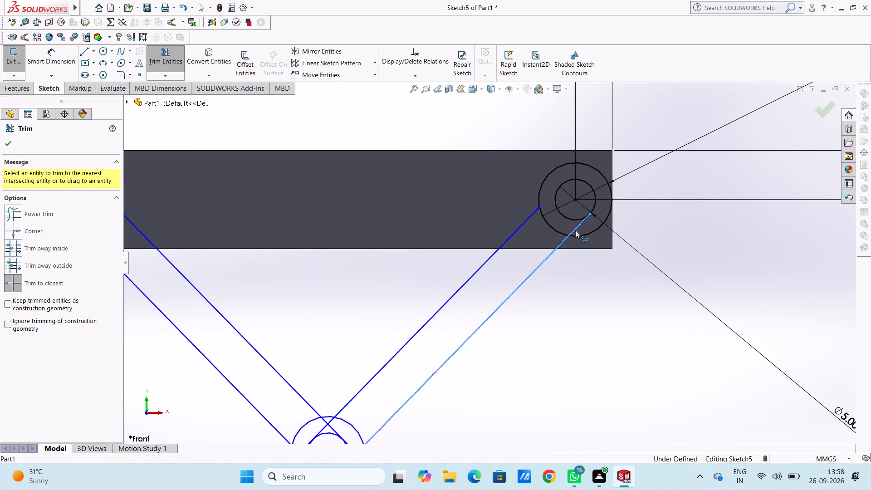
{"action": "left_click", "coordinate": [547, 227]}
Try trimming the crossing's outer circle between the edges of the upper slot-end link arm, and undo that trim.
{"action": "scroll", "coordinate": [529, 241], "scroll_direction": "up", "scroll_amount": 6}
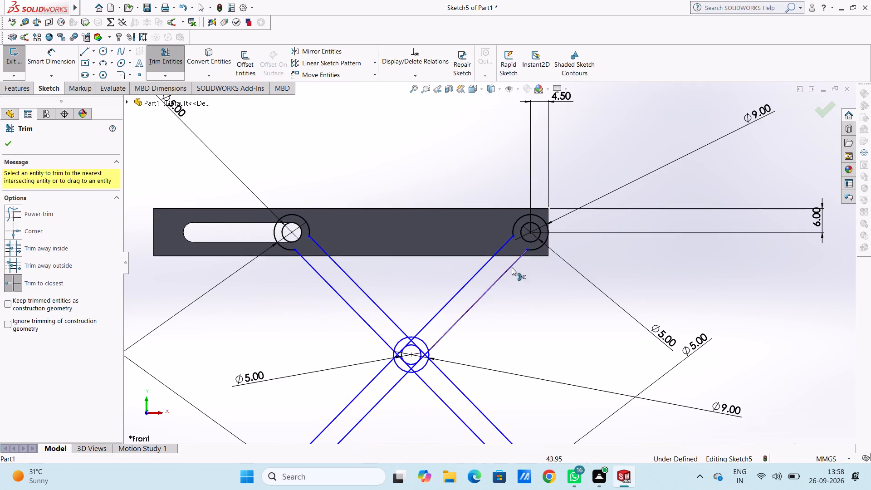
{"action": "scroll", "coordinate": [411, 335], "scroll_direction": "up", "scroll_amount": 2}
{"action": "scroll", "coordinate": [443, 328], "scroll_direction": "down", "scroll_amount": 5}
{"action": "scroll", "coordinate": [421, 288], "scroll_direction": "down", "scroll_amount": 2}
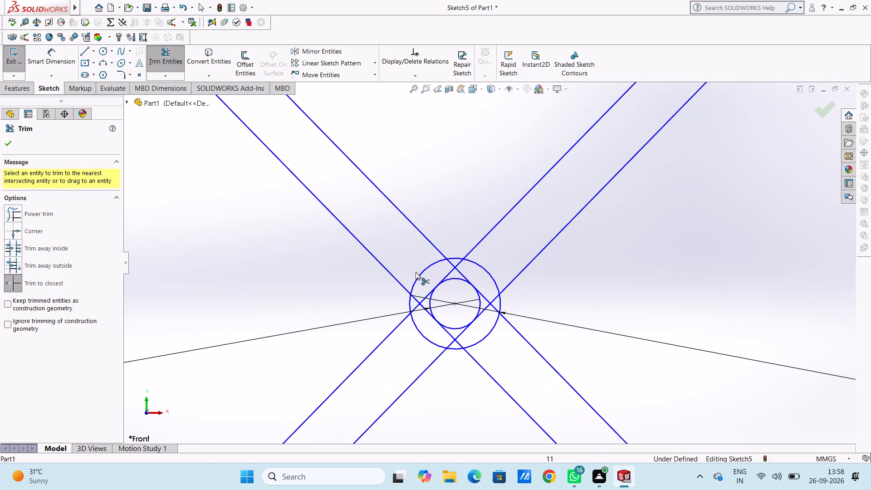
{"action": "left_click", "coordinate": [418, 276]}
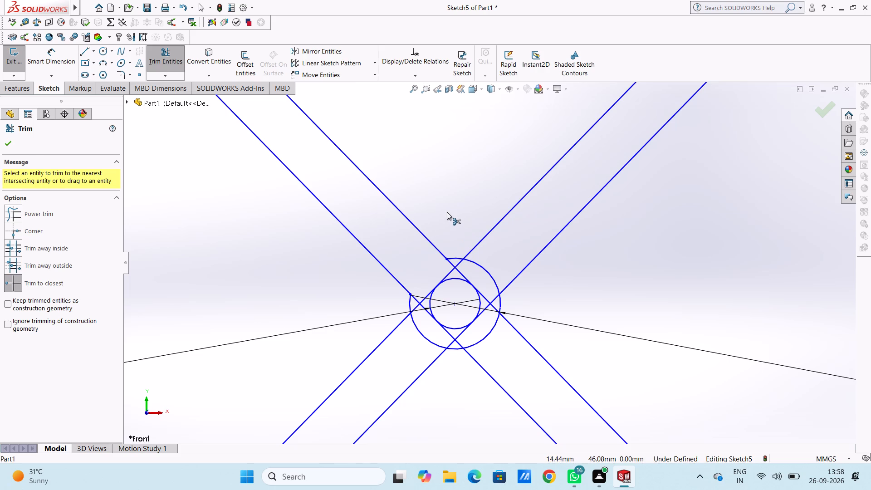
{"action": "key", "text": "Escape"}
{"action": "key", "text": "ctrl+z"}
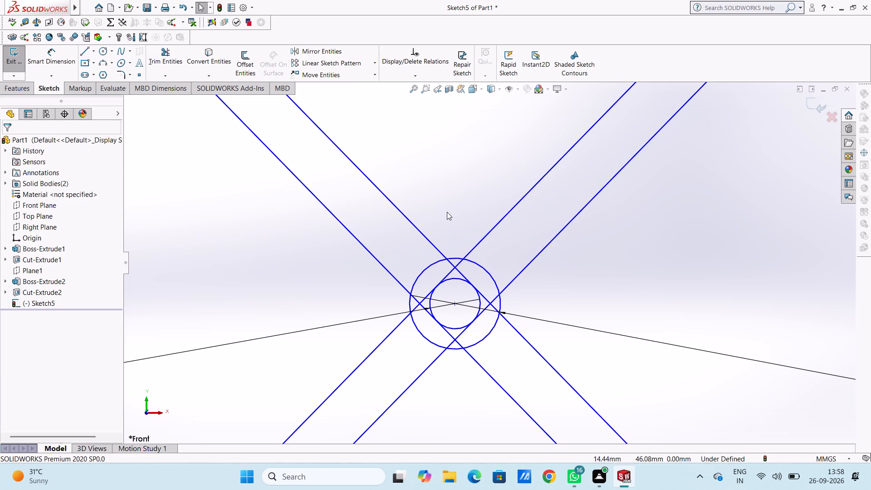
Trim all the link edge line segments that run inside the outer circle at the link crossing.
{"action": "left_click", "coordinate": [166, 60]}
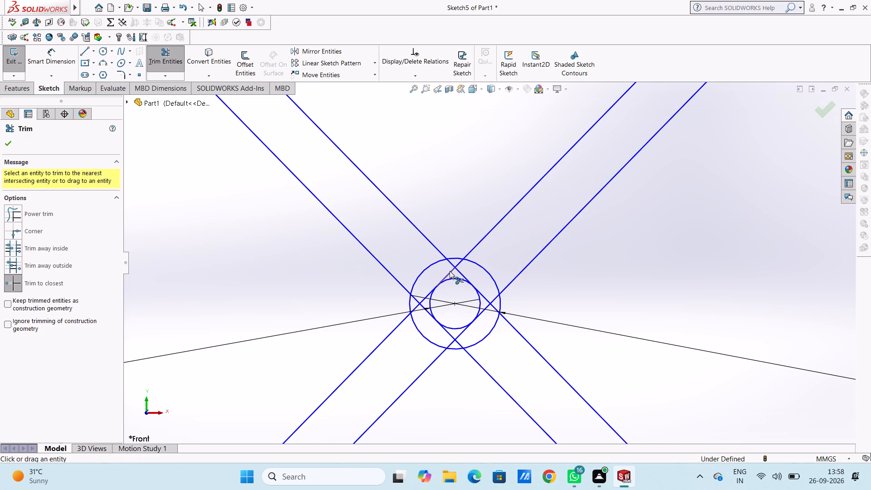
{"action": "left_click", "coordinate": [450, 272]}
{"action": "left_click", "coordinate": [453, 265]}
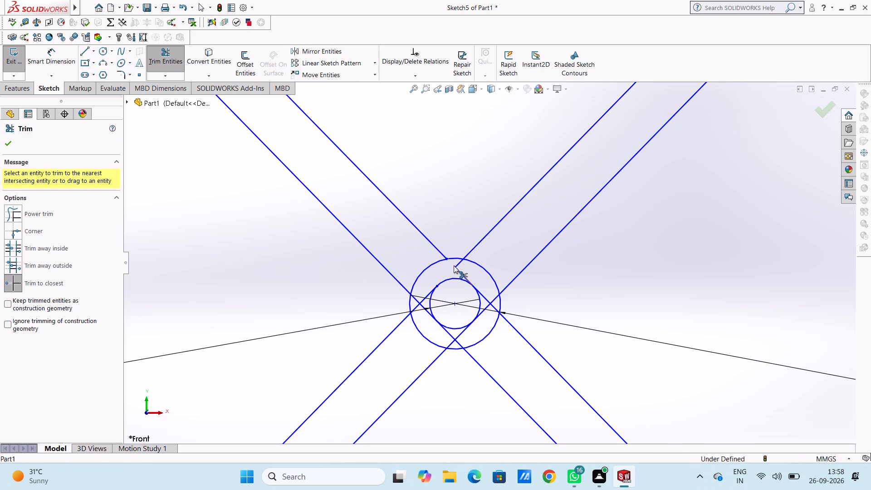
{"action": "left_click", "coordinate": [457, 265]}
{"action": "left_click", "coordinate": [458, 269]}
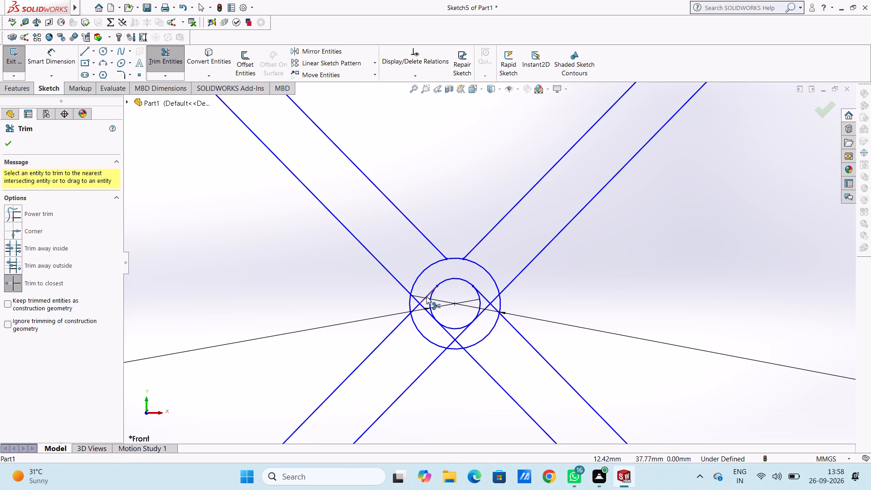
{"action": "left_click", "coordinate": [427, 298]}
{"action": "left_click", "coordinate": [421, 304]}
{"action": "left_click", "coordinate": [419, 301]}
{"action": "left_click", "coordinate": [415, 308]}
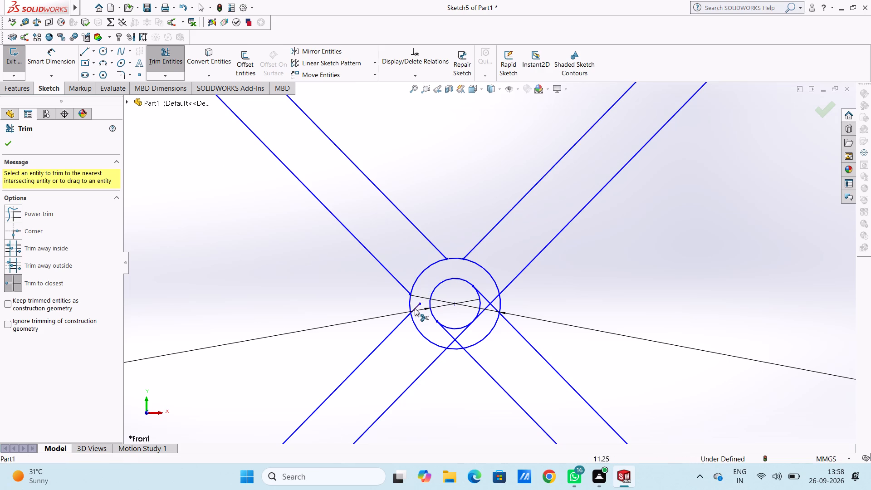
{"action": "left_click", "coordinate": [448, 332]}
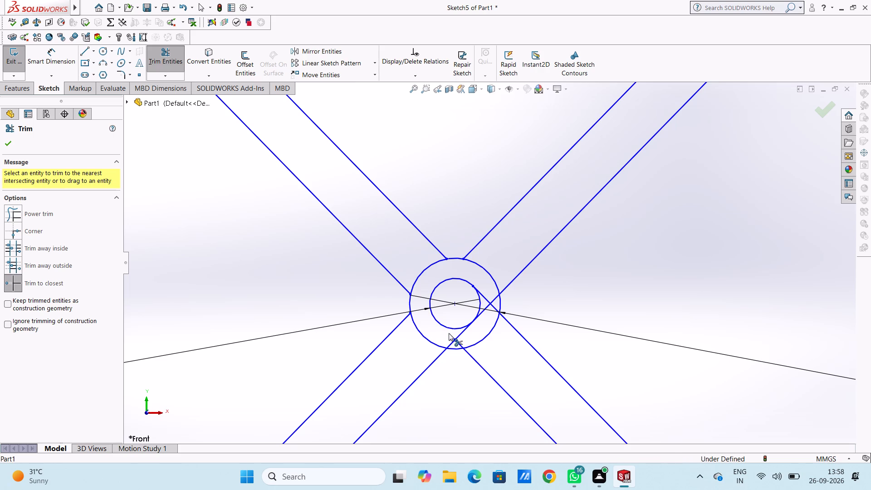
{"action": "left_click", "coordinate": [456, 340]}
{"action": "left_click", "coordinate": [452, 341]}
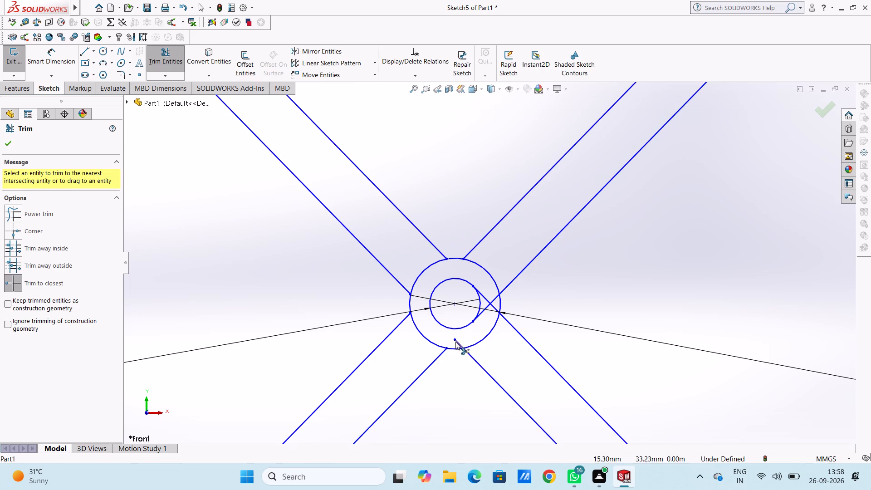
{"action": "left_click", "coordinate": [455, 342]}
{"action": "left_click", "coordinate": [478, 315]}
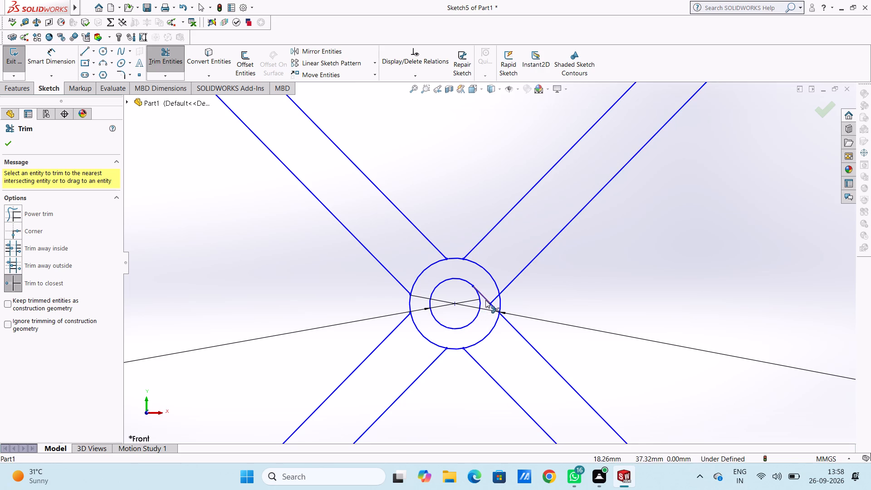
{"action": "left_click", "coordinate": [485, 299]}
{"action": "left_click", "coordinate": [491, 302]}
{"action": "left_click", "coordinate": [491, 308]}
{"action": "left_click", "coordinate": [493, 304]}
Trim the crossing's outer circle between the edges of the lower slot-end link arm and of the upper right link arm.
{"action": "scroll", "coordinate": [311, 293], "scroll_direction": "up", "scroll_amount": 5}
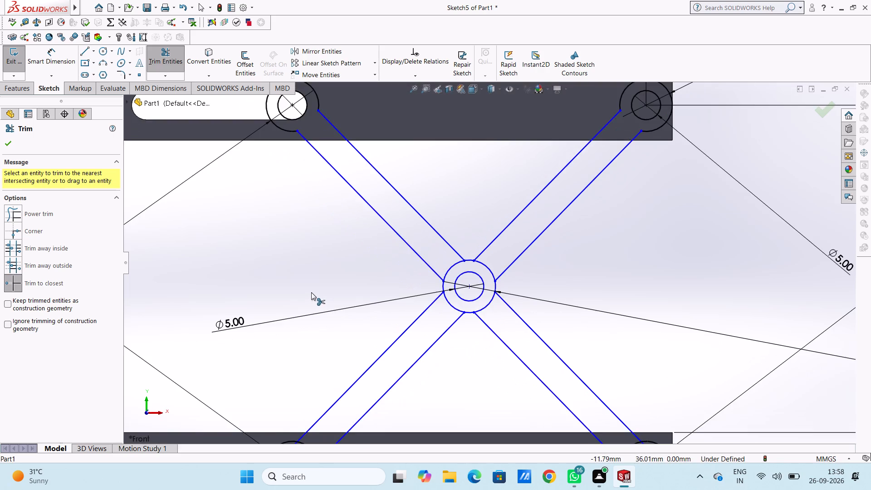
{"action": "scroll", "coordinate": [311, 292], "scroll_direction": "up", "scroll_amount": 5}
{"action": "scroll", "coordinate": [485, 268], "scroll_direction": "down", "scroll_amount": 6}
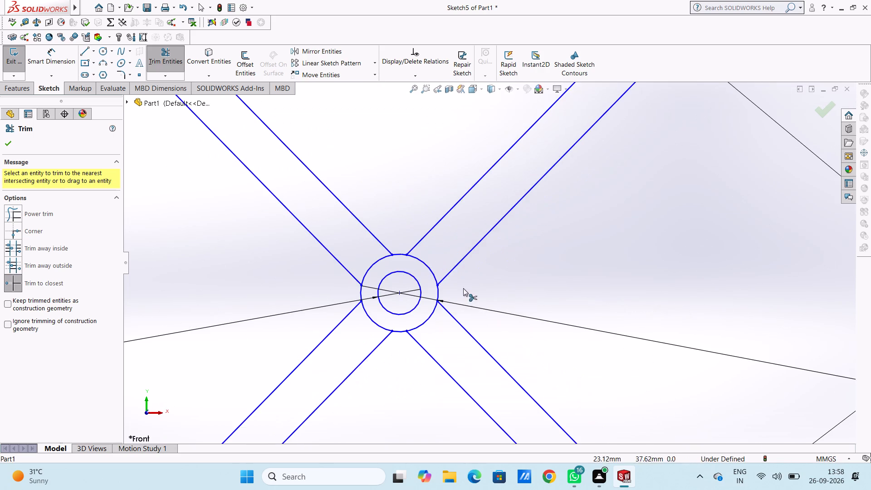
{"action": "scroll", "coordinate": [358, 304], "scroll_direction": "down", "scroll_amount": 3}
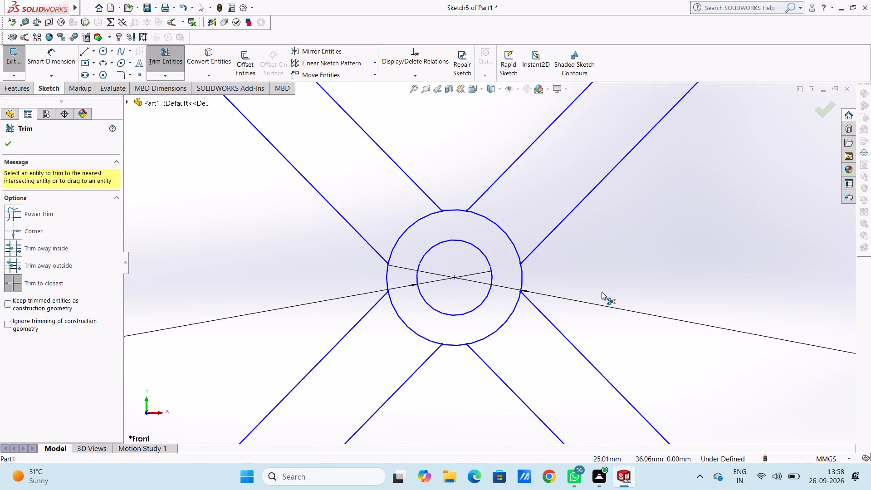
{"action": "left_click", "coordinate": [403, 323]}
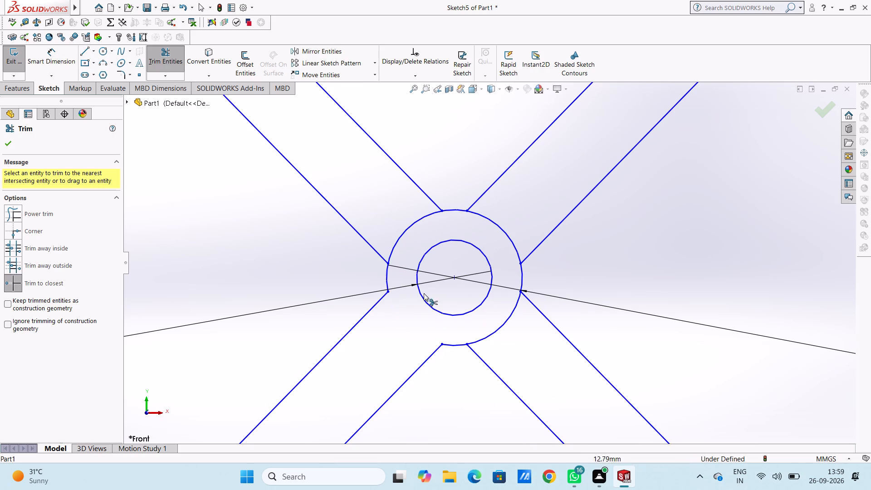
{"action": "left_click", "coordinate": [496, 223]}
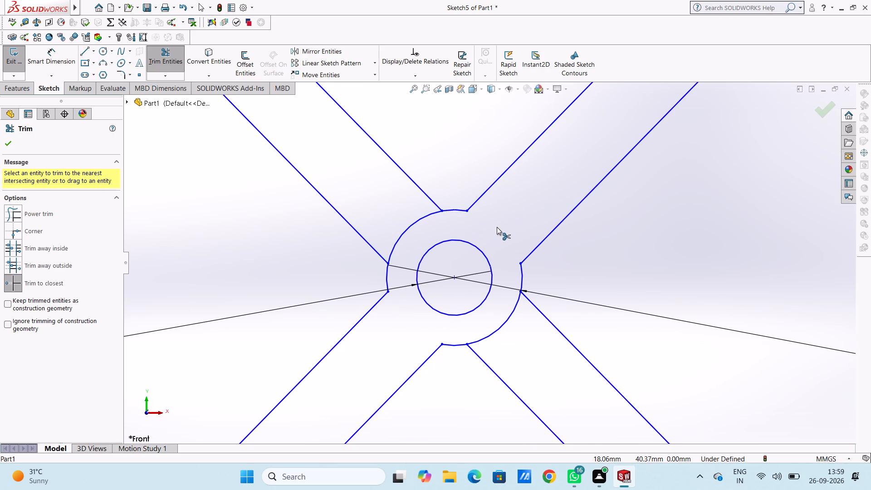
Examine the link edge ends and the remaining outer circle arcs around the crossing.
{"action": "scroll", "coordinate": [497, 227], "scroll_direction": "up", "scroll_amount": 5}
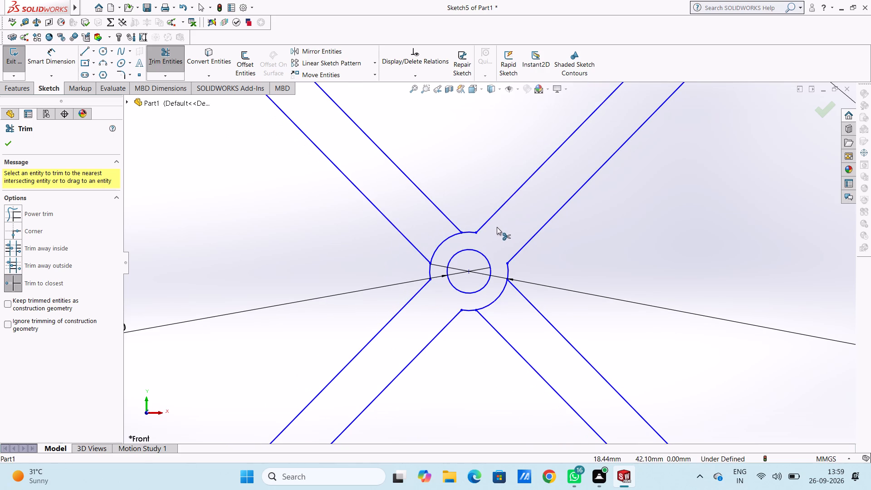
{"action": "scroll", "coordinate": [461, 239], "scroll_direction": "down", "scroll_amount": 4}
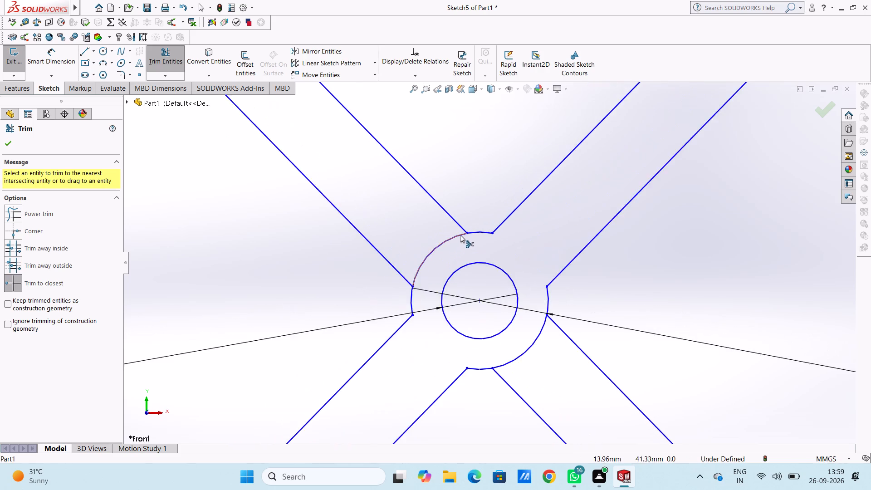
{"action": "scroll", "coordinate": [458, 238], "scroll_direction": "down", "scroll_amount": 9}
{"action": "scroll", "coordinate": [425, 328], "scroll_direction": "up", "scroll_amount": 4}
{"action": "scroll", "coordinate": [436, 375], "scroll_direction": "down", "scroll_amount": 1}
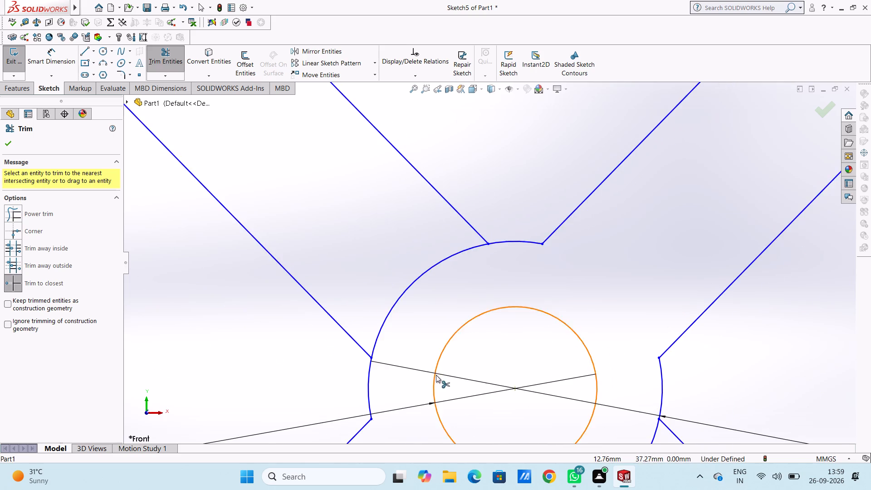
{"action": "scroll", "coordinate": [436, 375], "scroll_direction": "up", "scroll_amount": 7}
{"action": "scroll", "coordinate": [524, 348], "scroll_direction": "down", "scroll_amount": 5}
{"action": "scroll", "coordinate": [574, 277], "scroll_direction": "down", "scroll_amount": 4}
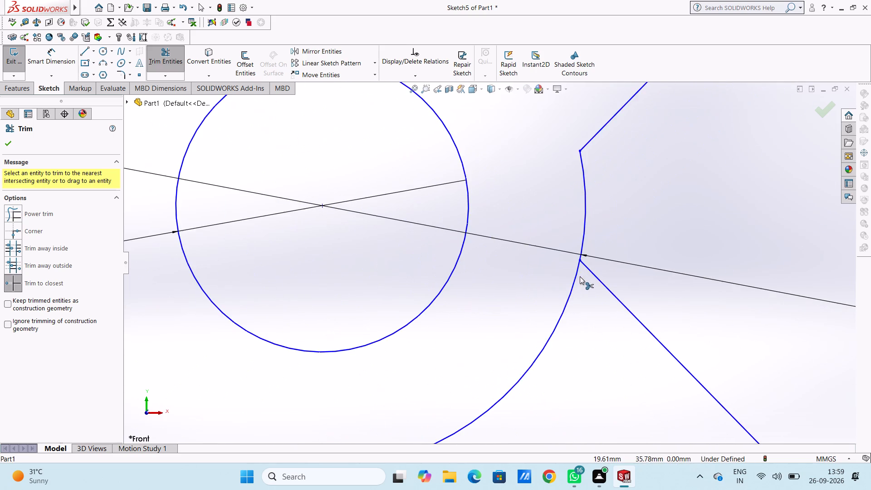
{"action": "scroll", "coordinate": [580, 276], "scroll_direction": "up", "scroll_amount": 16}
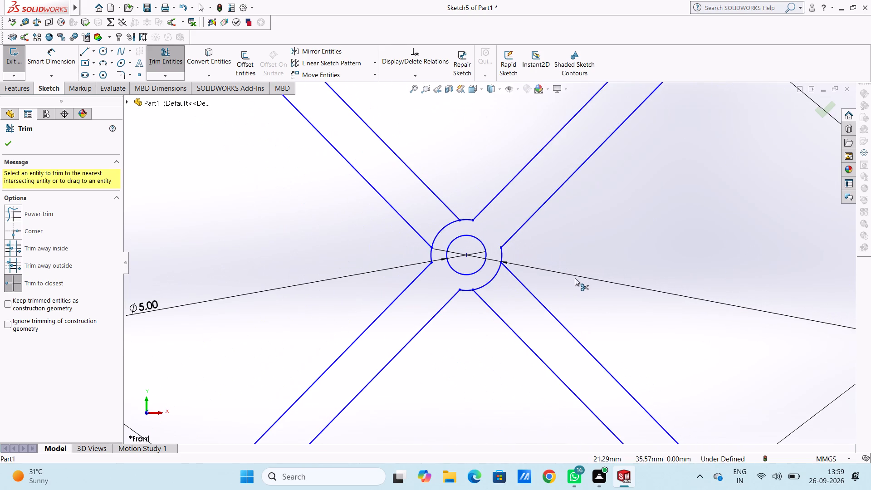
At the lower block's slot end, trim the link edge lines inside the outer circle and the circle's arc between them.
{"action": "scroll", "coordinate": [350, 390], "scroll_direction": "up", "scroll_amount": 6}
{"action": "scroll", "coordinate": [426, 328], "scroll_direction": "down", "scroll_amount": 6}
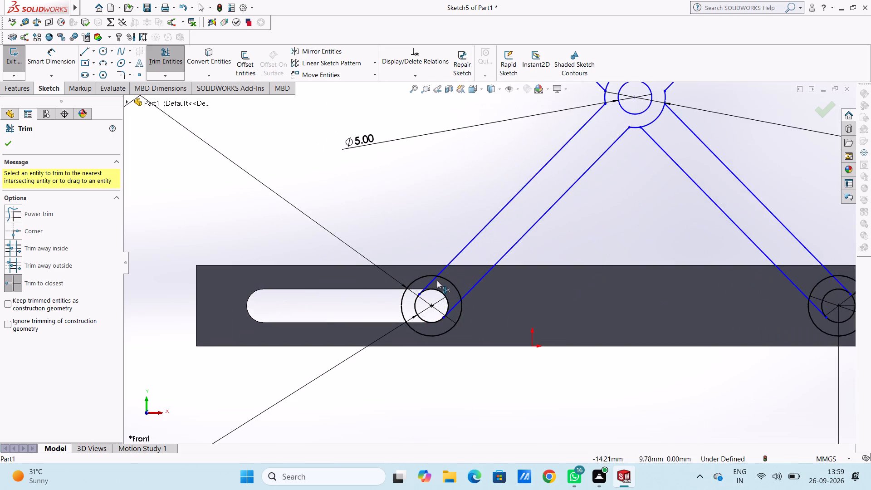
{"action": "scroll", "coordinate": [439, 278], "scroll_direction": "down", "scroll_amount": 5}
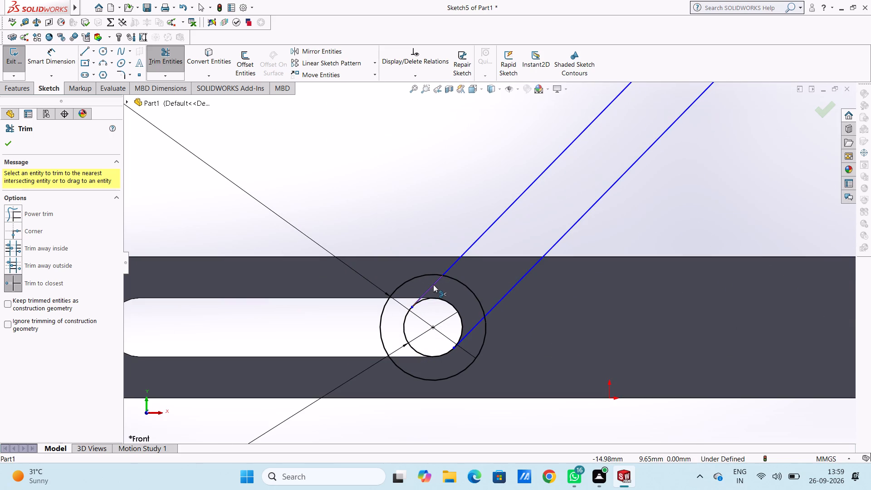
{"action": "left_click", "coordinate": [433, 285]}
{"action": "left_click", "coordinate": [454, 280]}
{"action": "scroll", "coordinate": [466, 292], "scroll_direction": "up", "scroll_amount": 2}
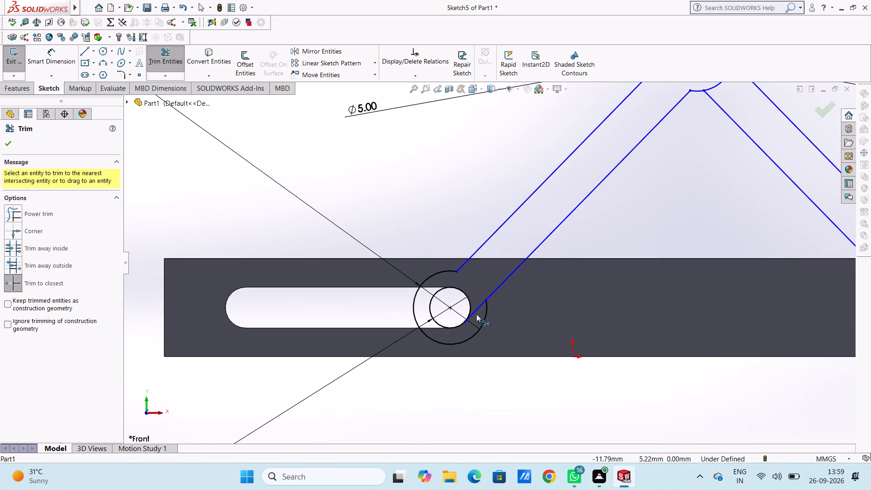
{"action": "left_click", "coordinate": [475, 311]}
At the lower block's right end, trim the link edge lines inside the outer circle and the circle's arc between them.
{"action": "scroll", "coordinate": [494, 257], "scroll_direction": "up", "scroll_amount": 5}
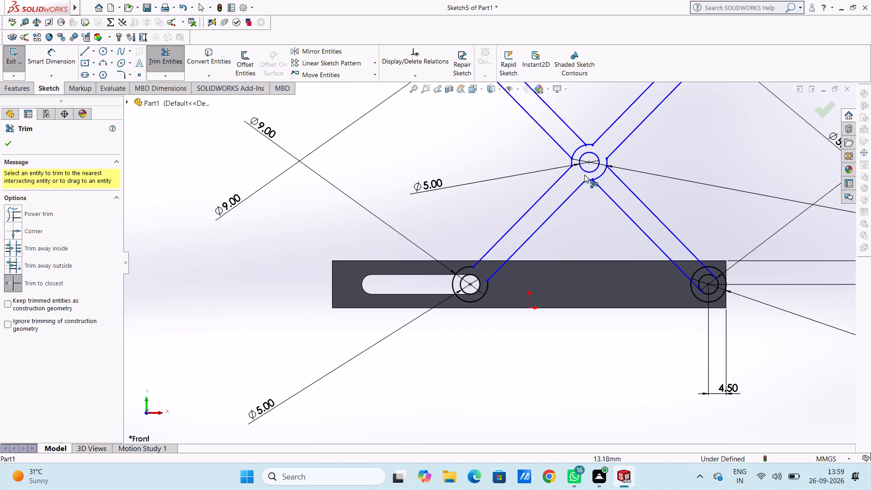
{"action": "scroll", "coordinate": [585, 176], "scroll_direction": "down", "scroll_amount": 1}
{"action": "scroll", "coordinate": [585, 177], "scroll_direction": "up", "scroll_amount": 4}
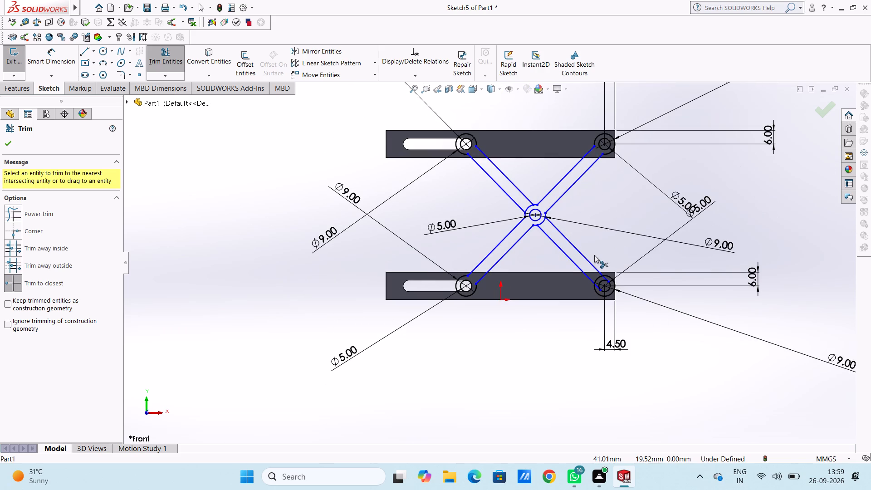
{"action": "scroll", "coordinate": [598, 304], "scroll_direction": "down", "scroll_amount": 5}
{"action": "scroll", "coordinate": [551, 237], "scroll_direction": "down", "scroll_amount": 4}
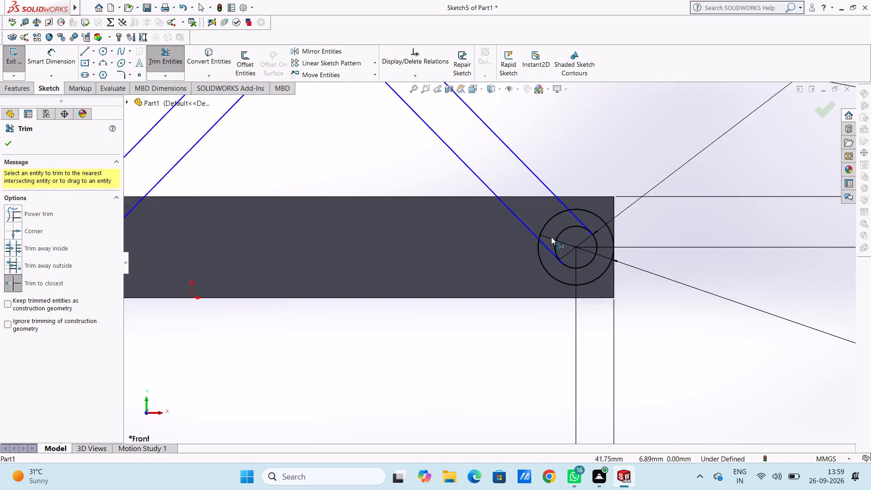
{"action": "left_click", "coordinate": [537, 253]}
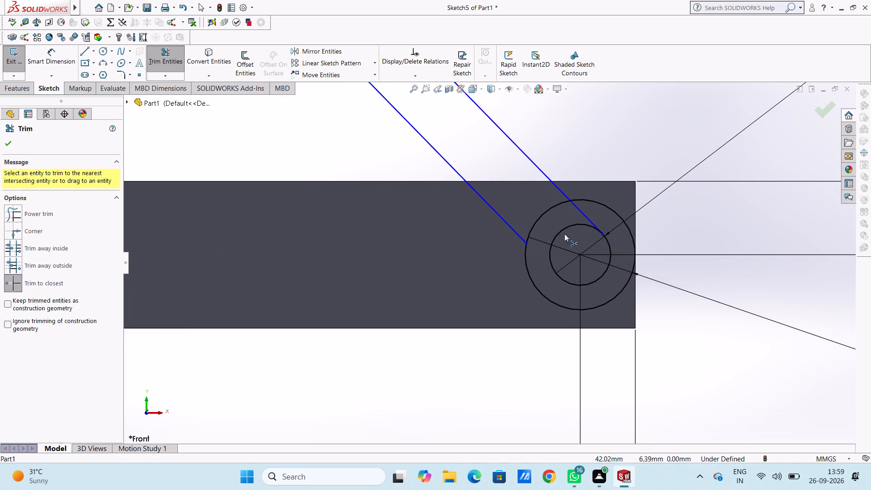
{"action": "left_click", "coordinate": [587, 217]}
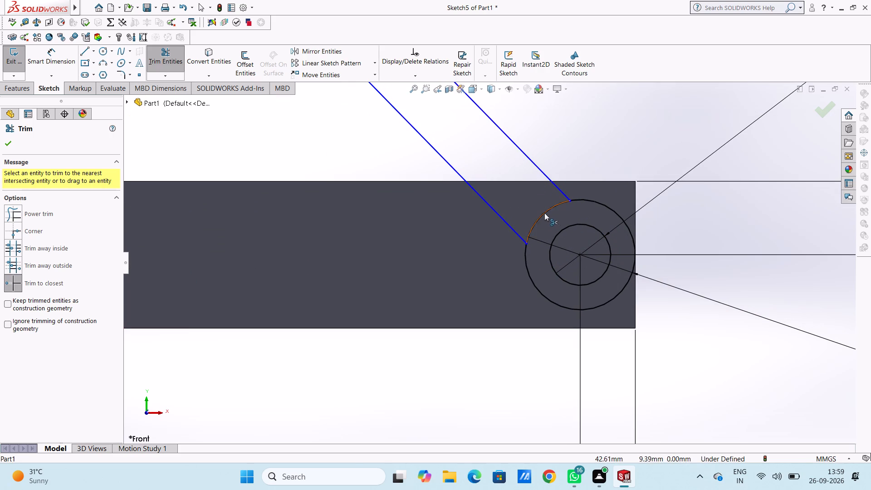
{"action": "left_click", "coordinate": [544, 212]}
{"action": "scroll", "coordinate": [544, 212], "scroll_direction": "up", "scroll_amount": 12}
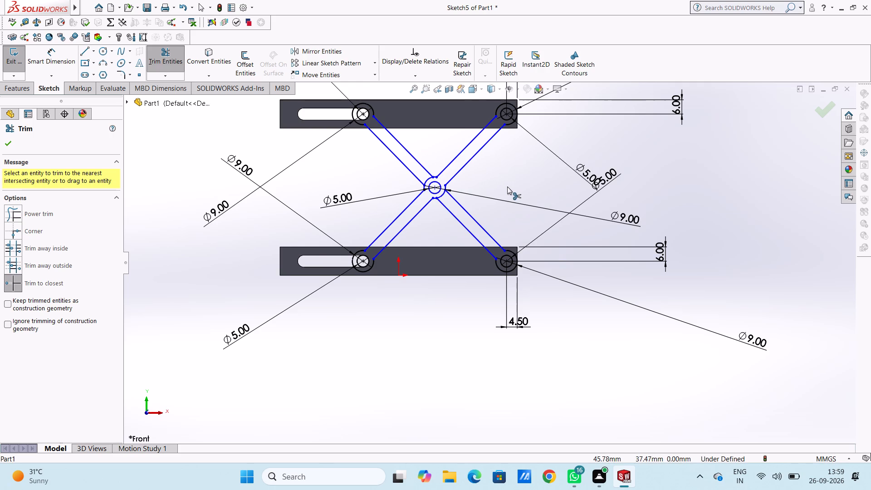
{"action": "key", "text": "Escape"}
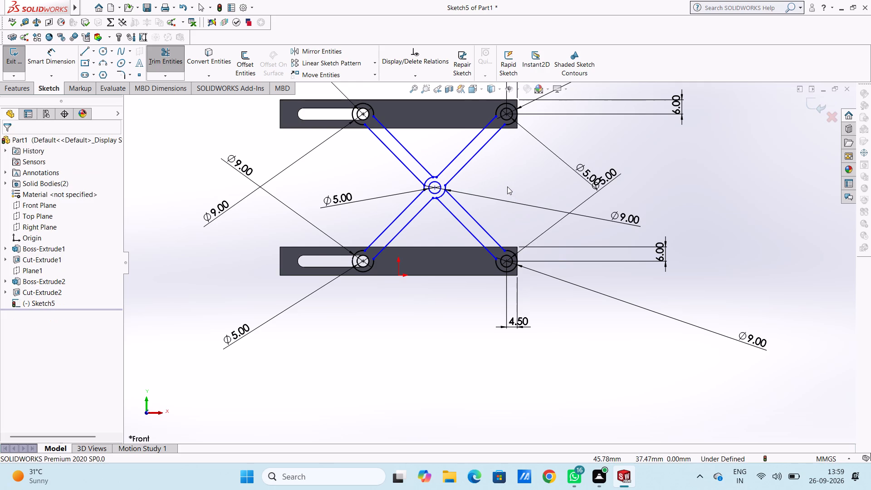
{"action": "key", "text": "Escape"}
Dimension the vertical distance between the outer link edge endpoints at the upper and lower slot-end pivots.
{"action": "scroll", "coordinate": [507, 186], "scroll_direction": "up", "scroll_amount": 2}
{"action": "scroll", "coordinate": [434, 200], "scroll_direction": "down", "scroll_amount": 3}
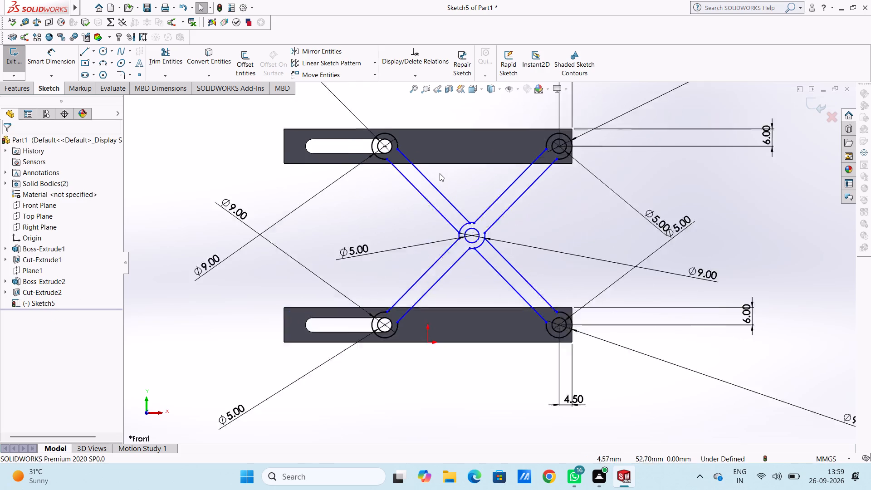
{"action": "scroll", "coordinate": [440, 173], "scroll_direction": "down", "scroll_amount": 2}
{"action": "scroll", "coordinate": [431, 174], "scroll_direction": "up", "scroll_amount": 2}
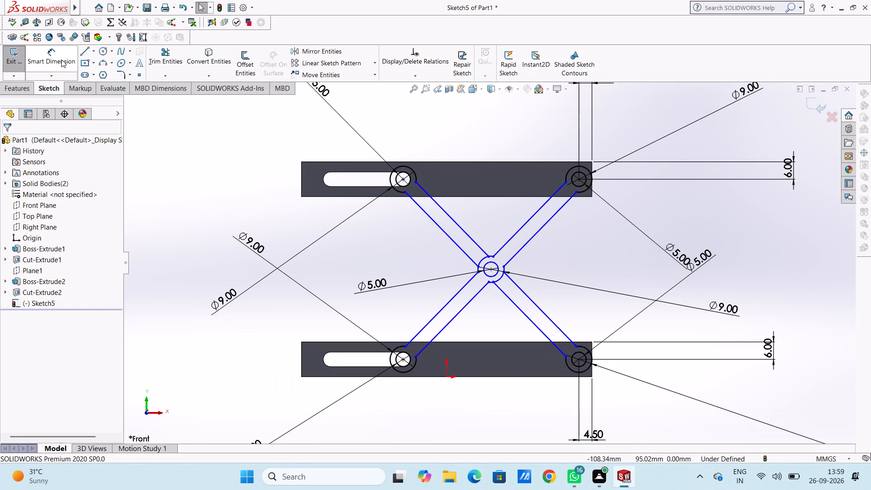
{"action": "left_click", "coordinate": [61, 59]}
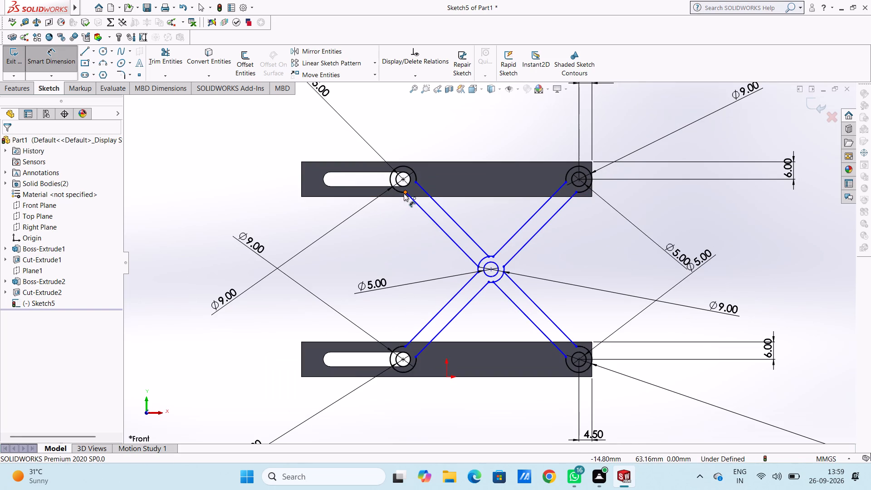
{"action": "left_click", "coordinate": [404, 193]}
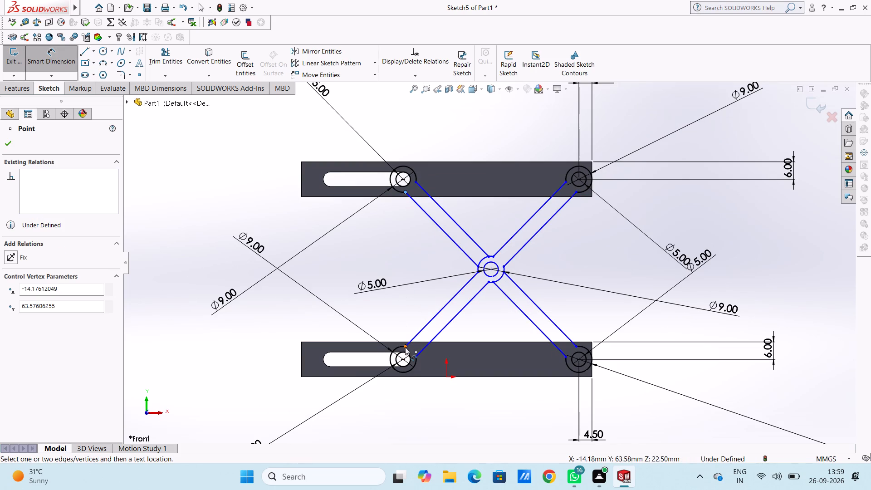
{"action": "left_click", "coordinate": [406, 346]}
{"action": "left_click", "coordinate": [182, 303]}
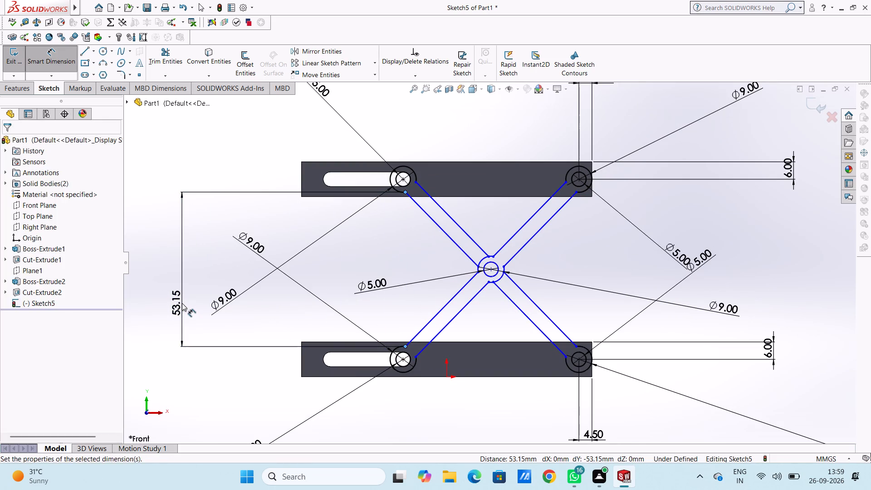
{"action": "left_click", "coordinate": [140, 287]}
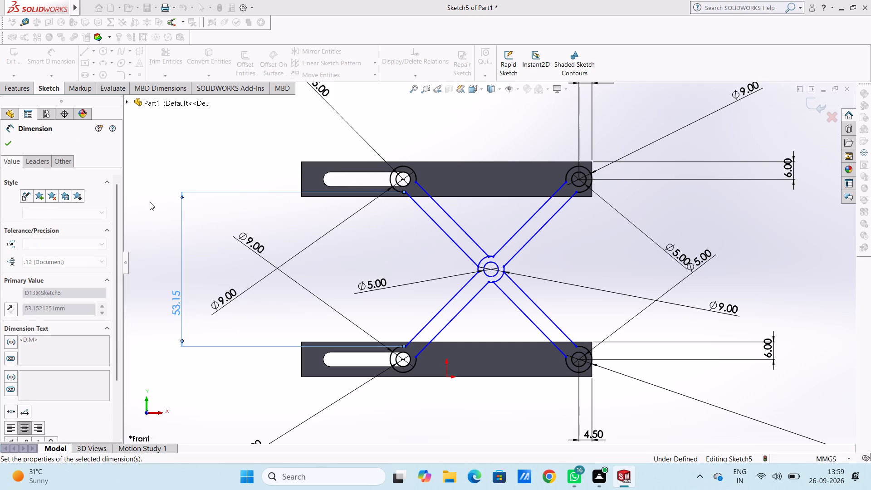
{"action": "left_click", "coordinate": [150, 201]}
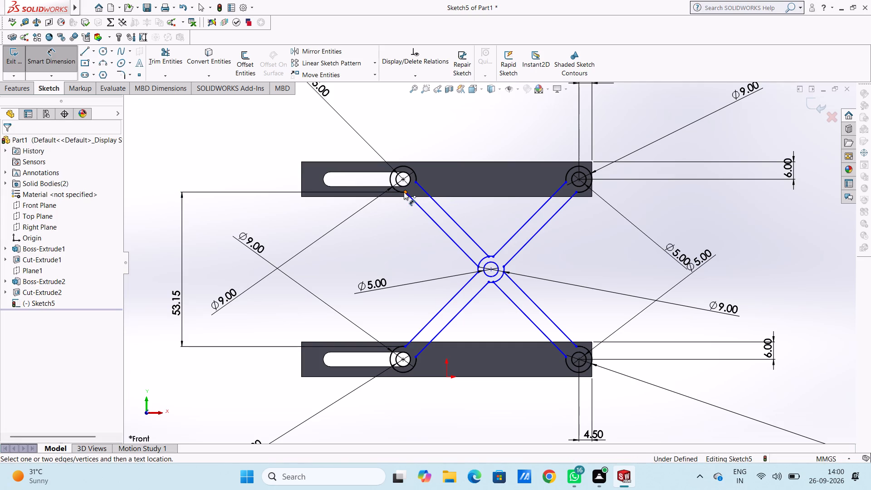
Dimension the horizontal distance between the lower link edge endpoints at the upper block's two pivots.
{"action": "left_click", "coordinate": [404, 192]}
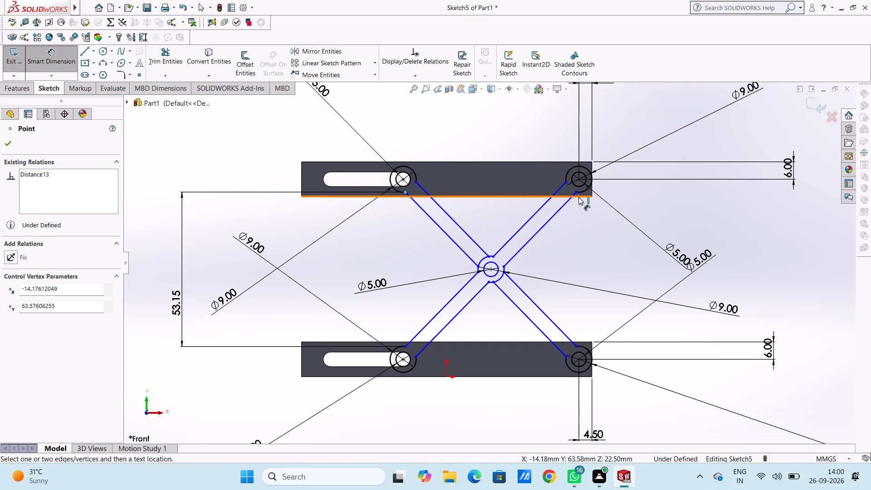
{"action": "left_click", "coordinate": [577, 194]}
{"action": "left_click", "coordinate": [571, 244]}
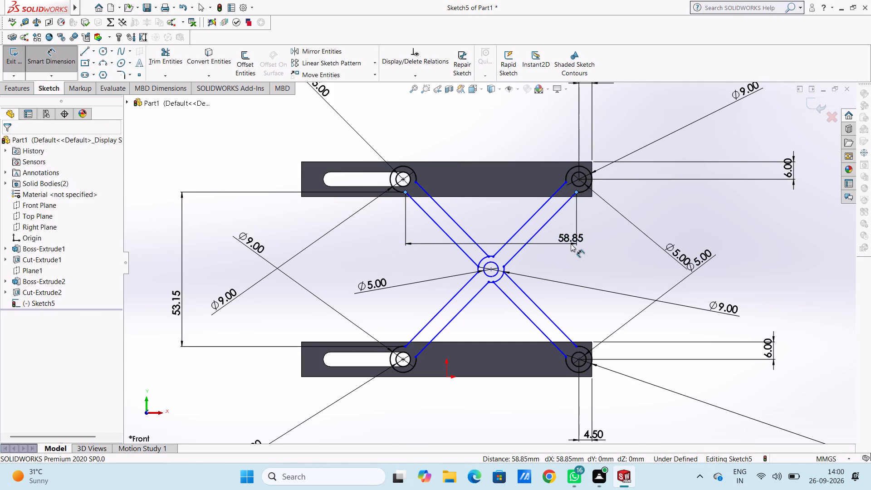
{"action": "left_click", "coordinate": [530, 234]}
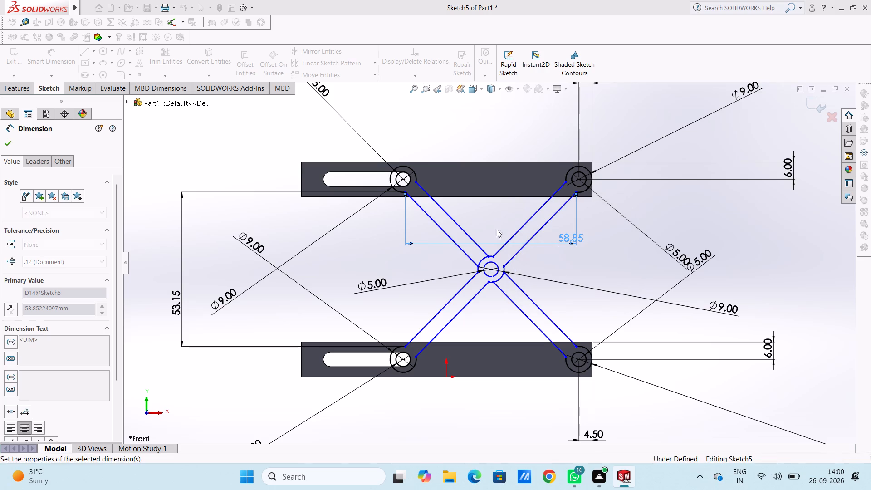
{"action": "left_click", "coordinate": [490, 219]}
Dimension the horizontal distance between the upper link edge endpoints at the upper block's two pivots.
{"action": "left_click", "coordinate": [417, 181]}
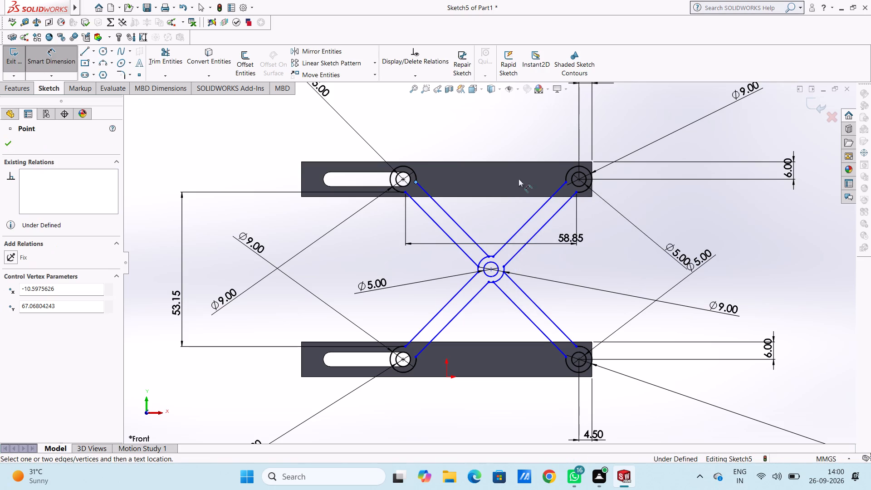
{"action": "left_click", "coordinate": [564, 181]}
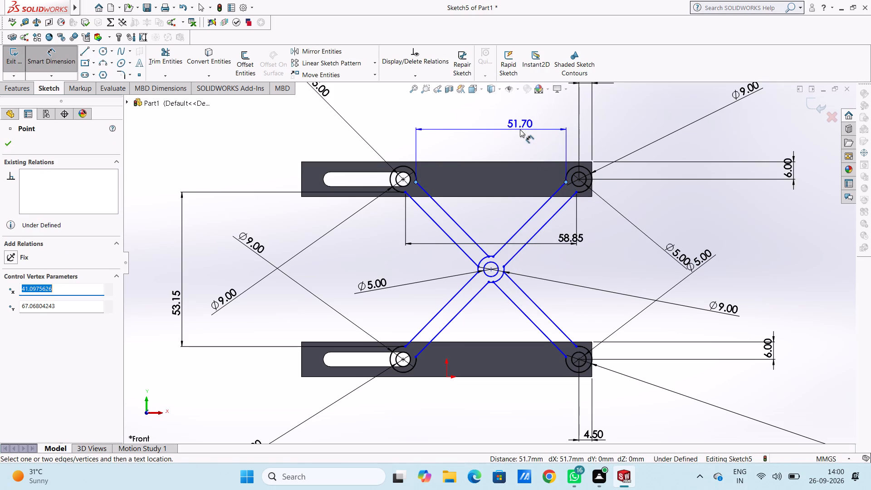
{"action": "scroll", "coordinate": [519, 129], "scroll_direction": "up", "scroll_amount": 3}
{"action": "left_click", "coordinate": [510, 165]}
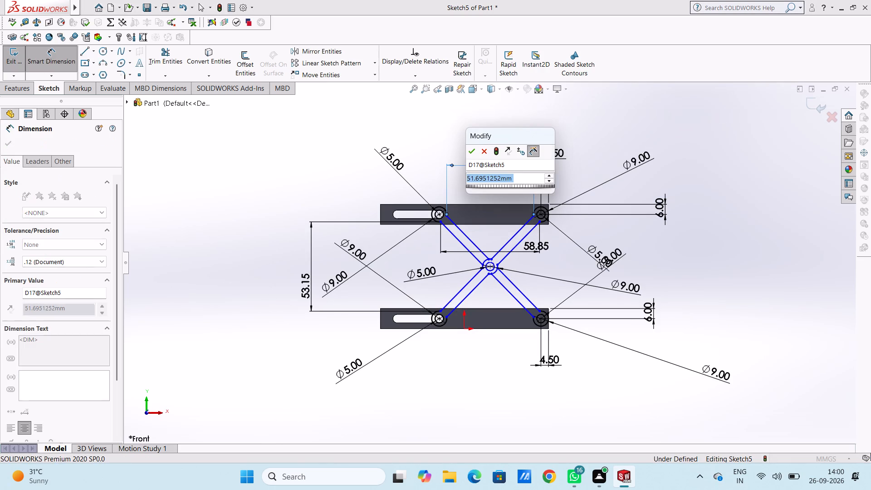
{"action": "left_click", "coordinate": [471, 152]}
{"action": "left_click", "coordinate": [418, 136]}
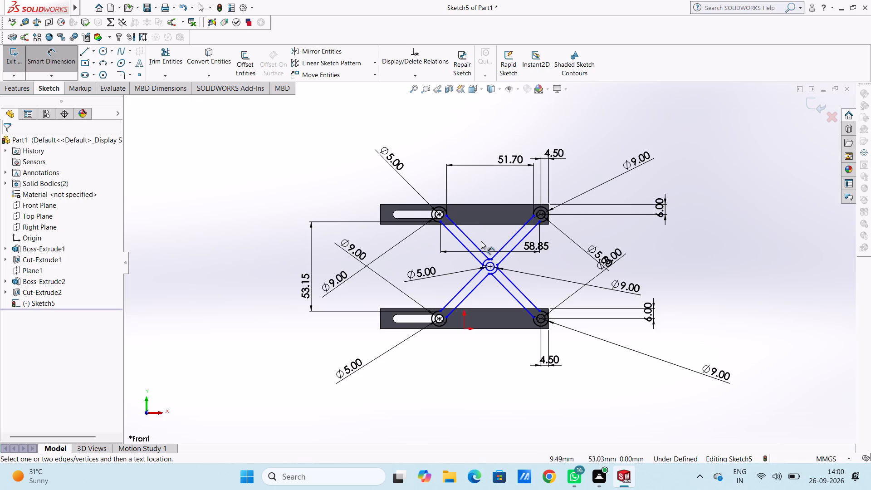
Dimension the horizontal distance between the upper link edge endpoints at the lower block's two pivots.
{"action": "scroll", "coordinate": [481, 242], "scroll_direction": "down", "scroll_amount": 3}
{"action": "scroll", "coordinate": [484, 295], "scroll_direction": "up", "scroll_amount": 4}
{"action": "scroll", "coordinate": [491, 338], "scroll_direction": "down", "scroll_amount": 8}
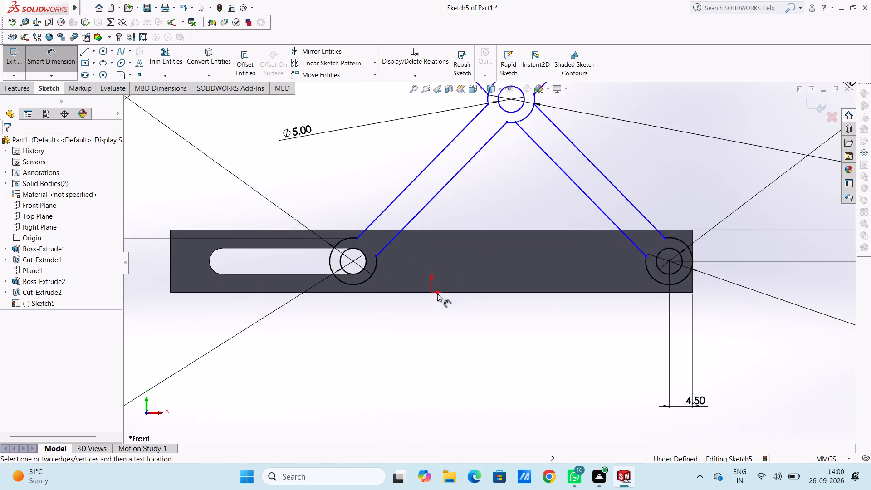
{"action": "scroll", "coordinate": [393, 271], "scroll_direction": "down", "scroll_amount": 2}
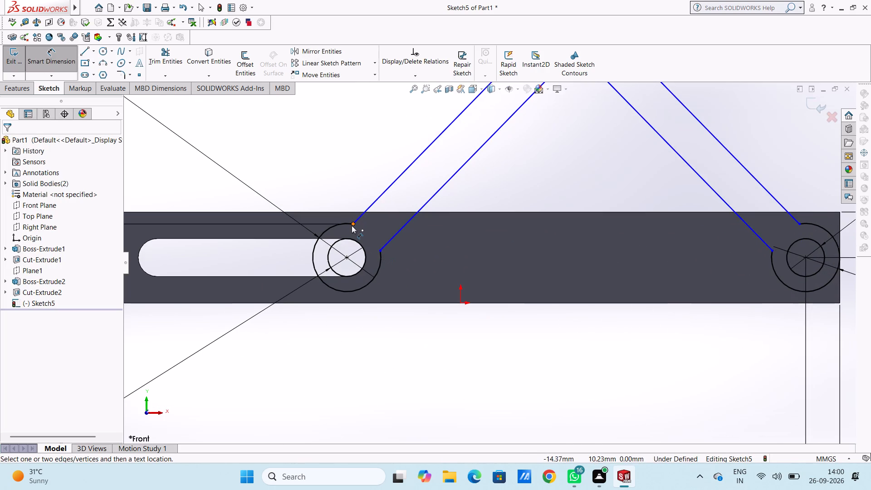
{"action": "left_click", "coordinate": [352, 225]}
{"action": "left_click", "coordinate": [800, 225]}
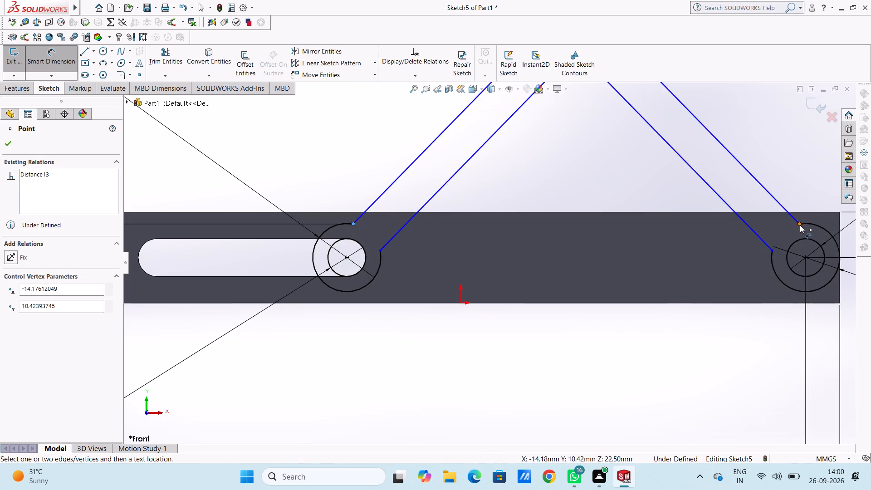
{"action": "scroll", "coordinate": [735, 350], "scroll_direction": "up", "scroll_amount": 3}
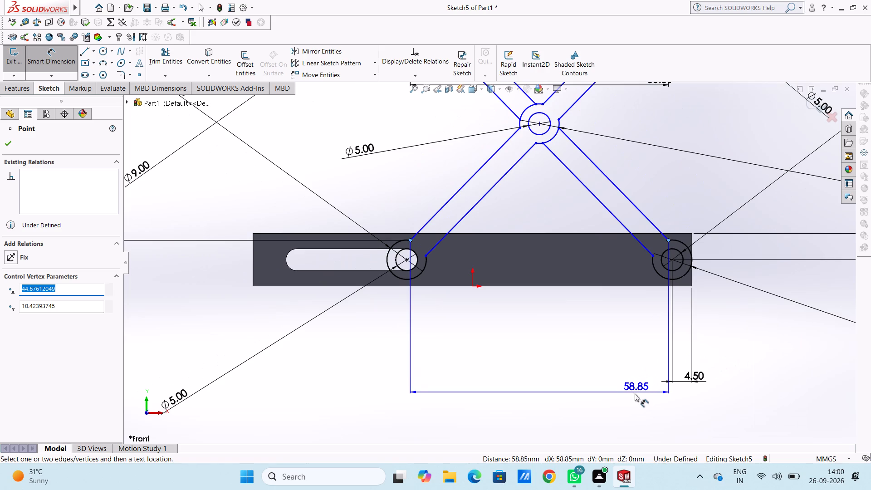
{"action": "left_click", "coordinate": [627, 401]}
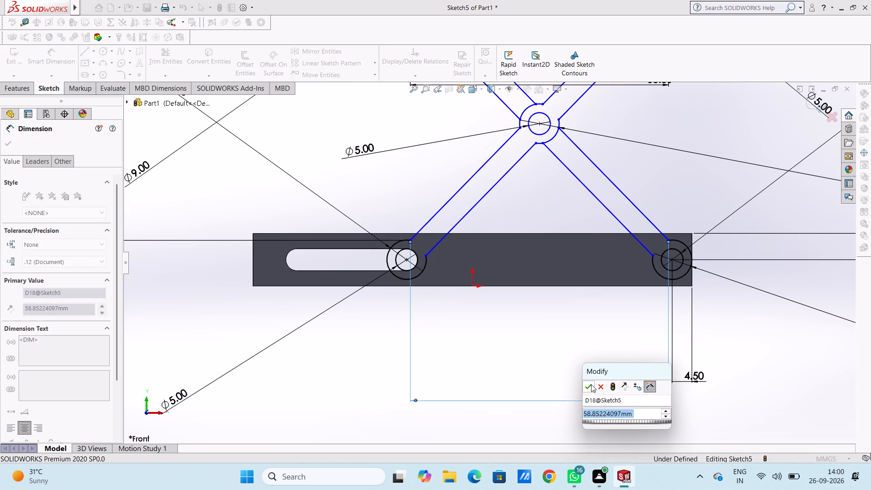
{"action": "left_click", "coordinate": [588, 389]}
{"action": "left_click", "coordinate": [529, 343]}
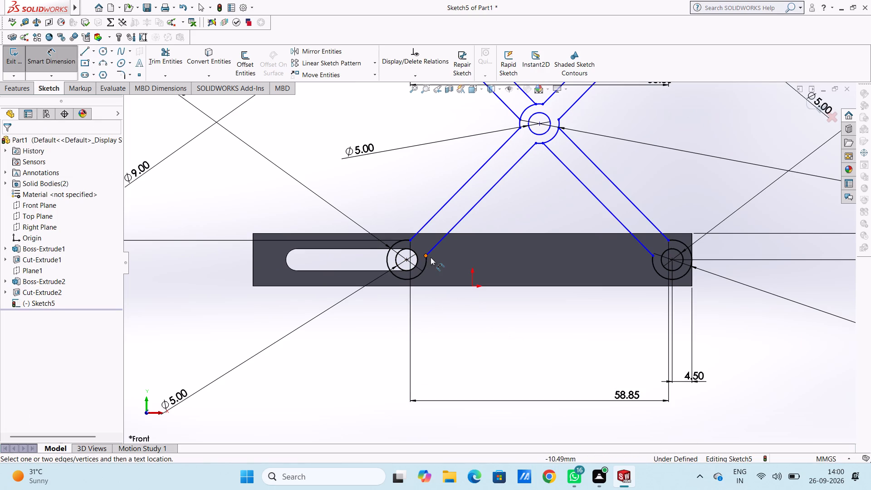
Dimension the horizontal distance between the lower link edge endpoints at the lower block's two pivots.
{"action": "left_click", "coordinate": [427, 255]}
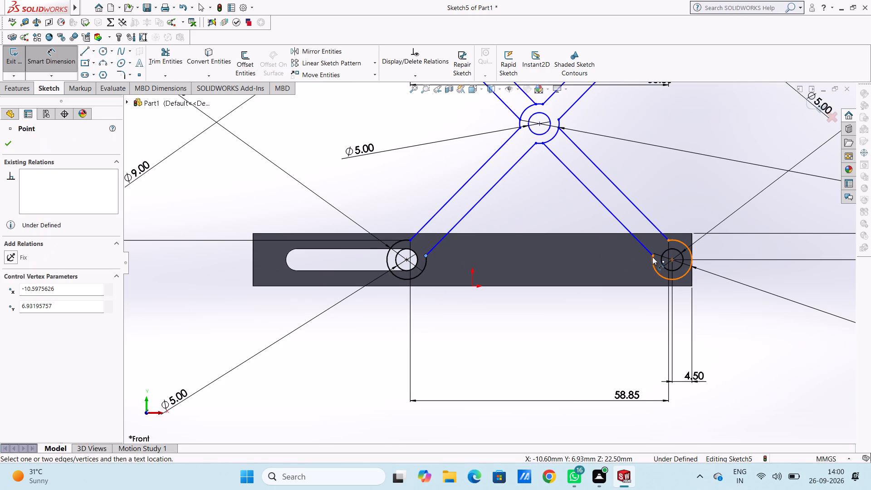
{"action": "left_click", "coordinate": [652, 255]}
{"action": "left_click", "coordinate": [607, 373]}
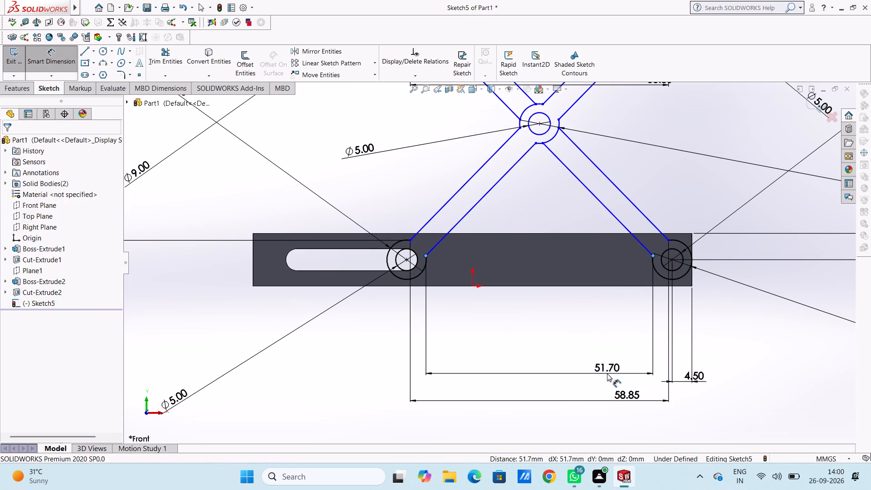
{"action": "left_click", "coordinate": [567, 360]}
{"action": "left_click", "coordinate": [522, 347]}
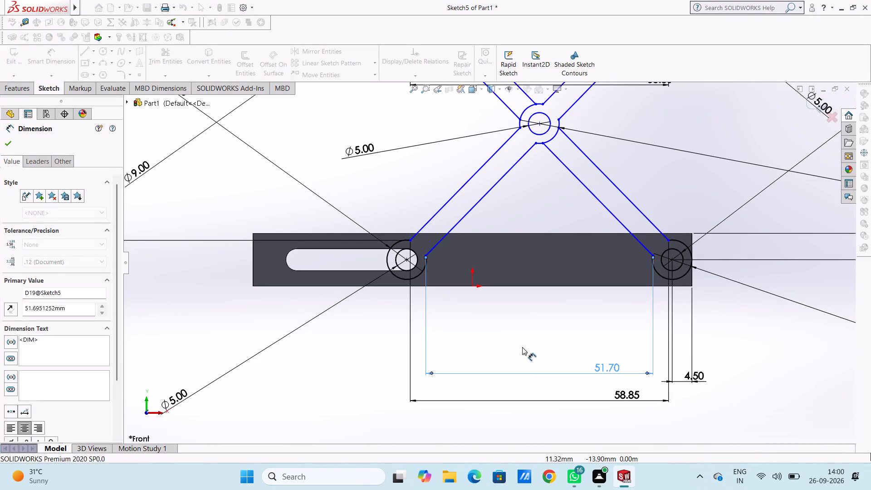
Dimension the vertical distance from the crossing circle's centre to the lower block's top edge.
{"action": "scroll", "coordinate": [524, 343], "scroll_direction": "up", "scroll_amount": 3}
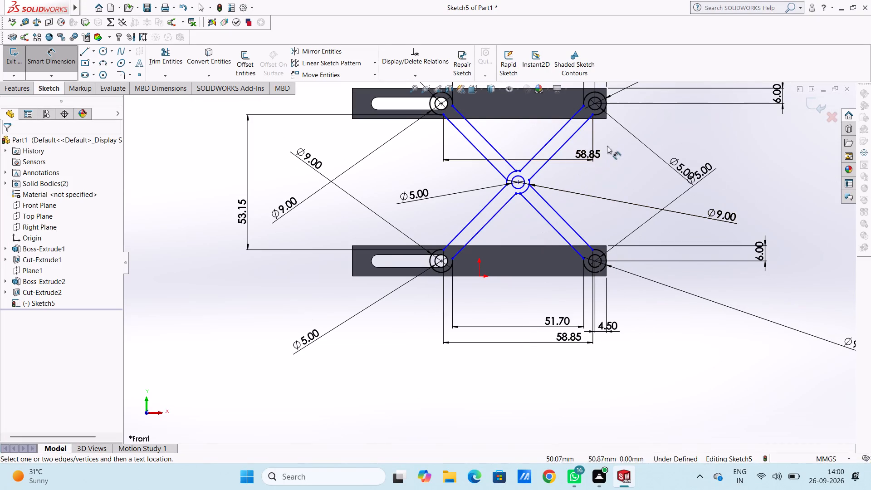
{"action": "left_click", "coordinate": [516, 181]}
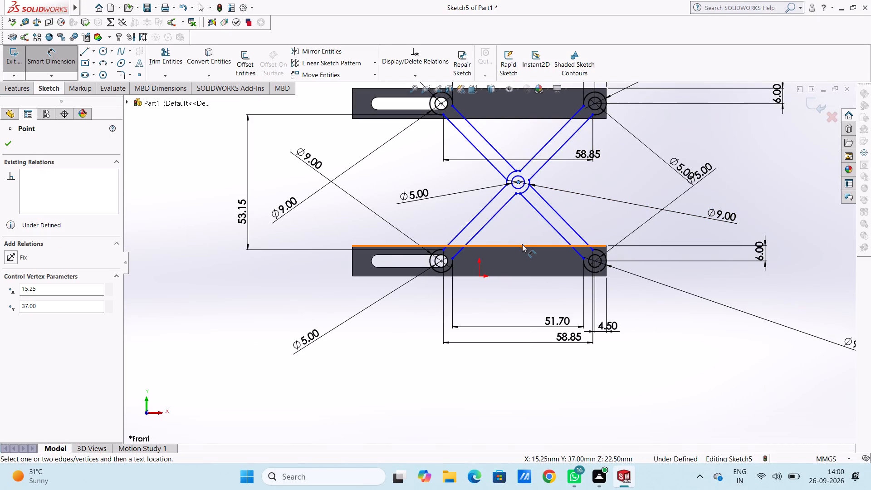
{"action": "left_click", "coordinate": [523, 245]}
{"action": "left_click", "coordinate": [805, 223]}
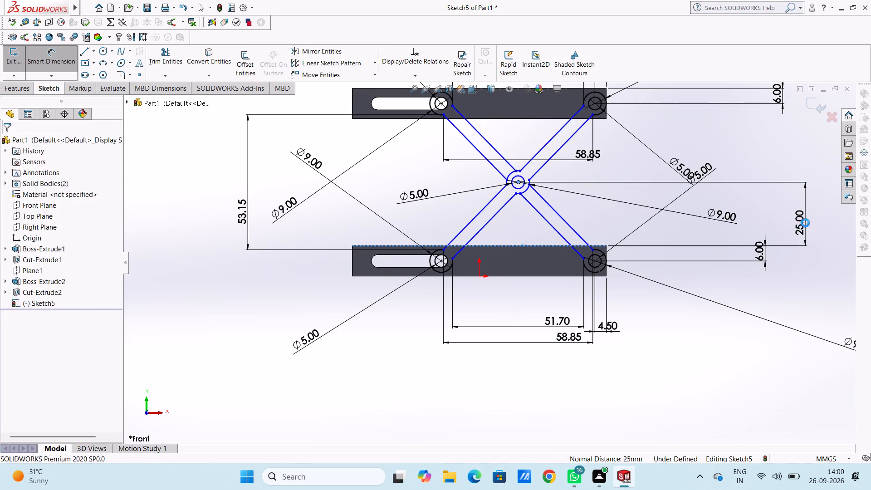
{"action": "left_click", "coordinate": [767, 208]}
{"action": "left_click", "coordinate": [710, 227]}
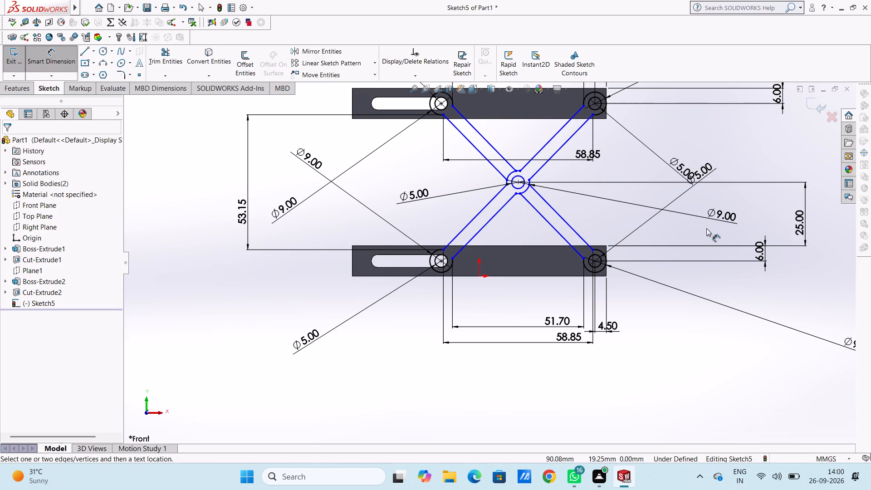
Dimension the length of the lower edge line of the link arm running from the crossing to the lower right pivot.
{"action": "left_click", "coordinate": [544, 218]}
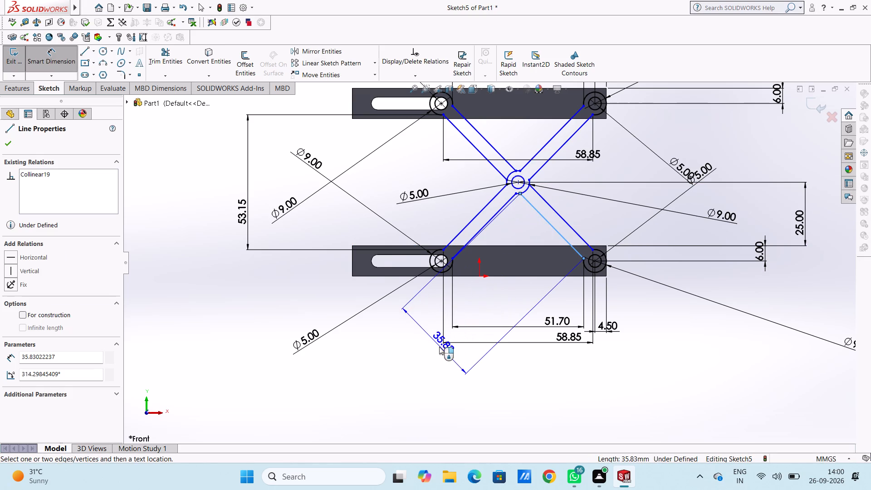
{"action": "left_click", "coordinate": [439, 347]}
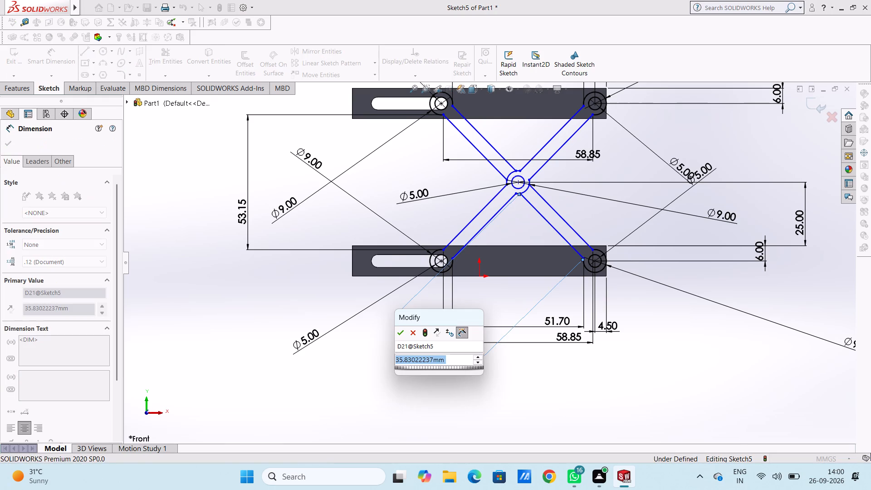
{"action": "left_click", "coordinate": [401, 331]}
{"action": "left_click", "coordinate": [385, 342]}
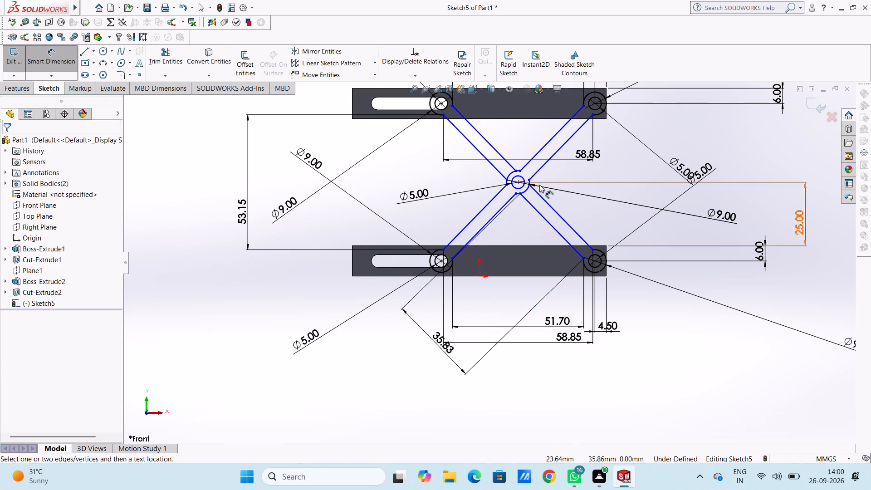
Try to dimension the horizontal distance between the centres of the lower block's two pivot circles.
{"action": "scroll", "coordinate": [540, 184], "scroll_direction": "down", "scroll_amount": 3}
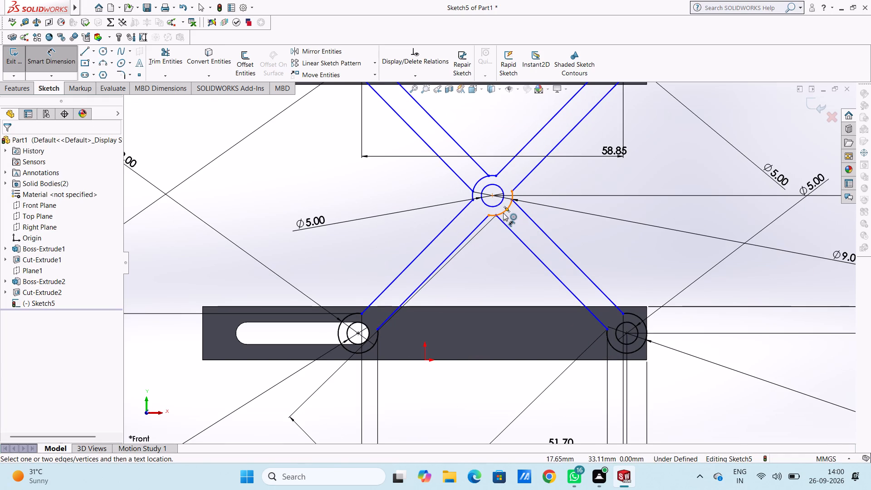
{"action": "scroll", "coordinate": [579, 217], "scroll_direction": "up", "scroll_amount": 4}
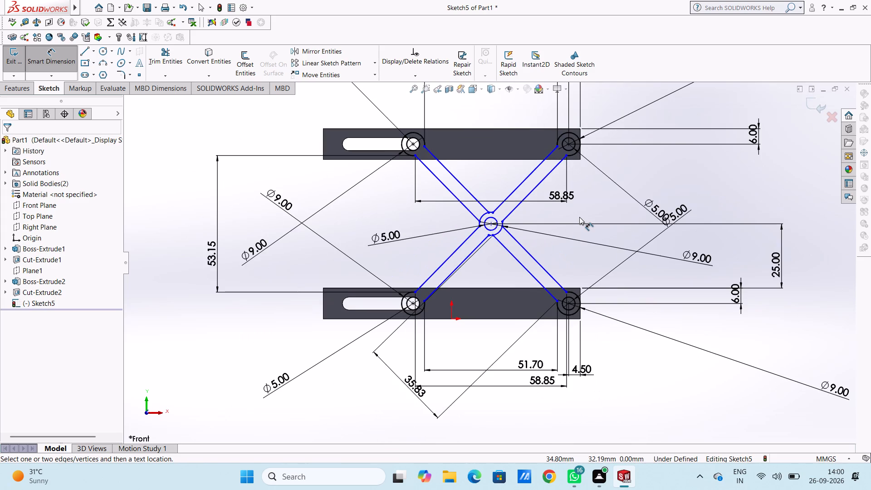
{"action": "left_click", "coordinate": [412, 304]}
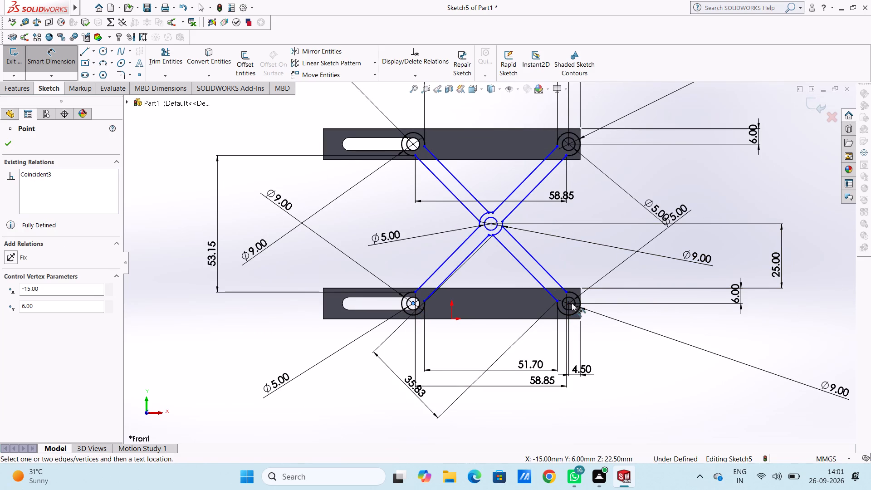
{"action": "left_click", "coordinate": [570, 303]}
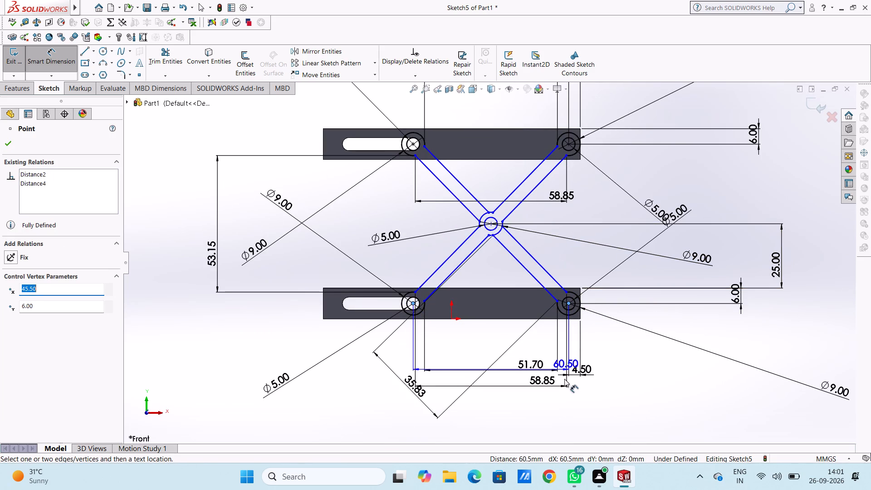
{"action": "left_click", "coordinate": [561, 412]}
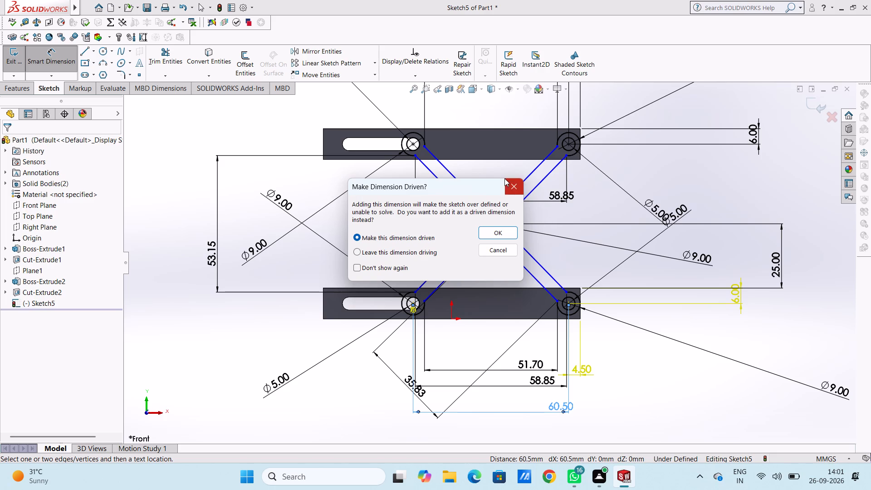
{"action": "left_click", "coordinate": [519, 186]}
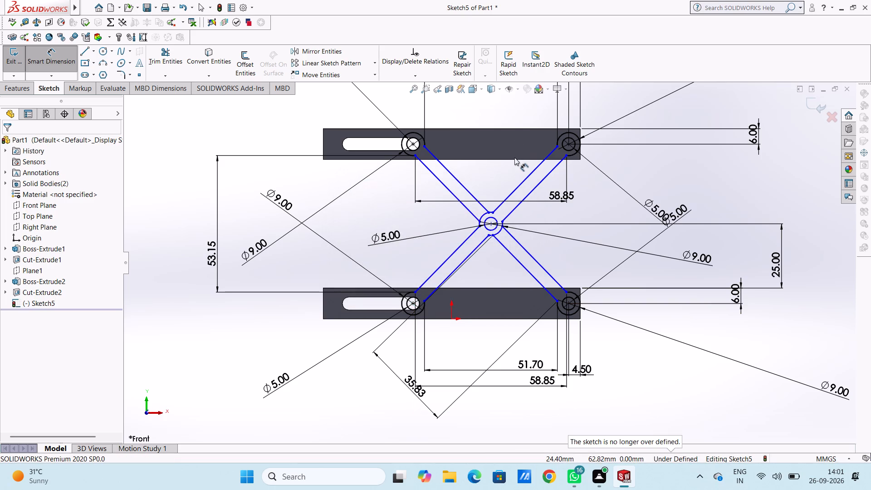
Dimension the vertical distance between the upper link edge endpoints at the upper left and lower left pivots.
{"action": "left_click", "coordinate": [424, 145]}
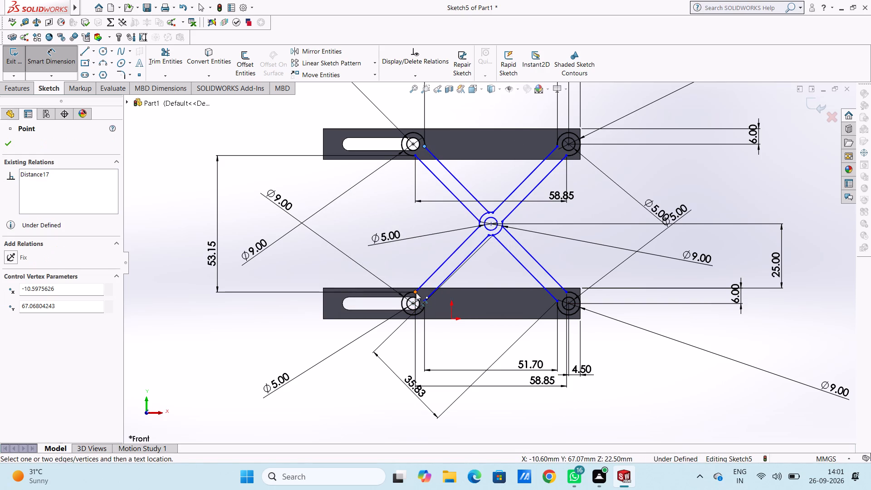
{"action": "left_click", "coordinate": [416, 292]}
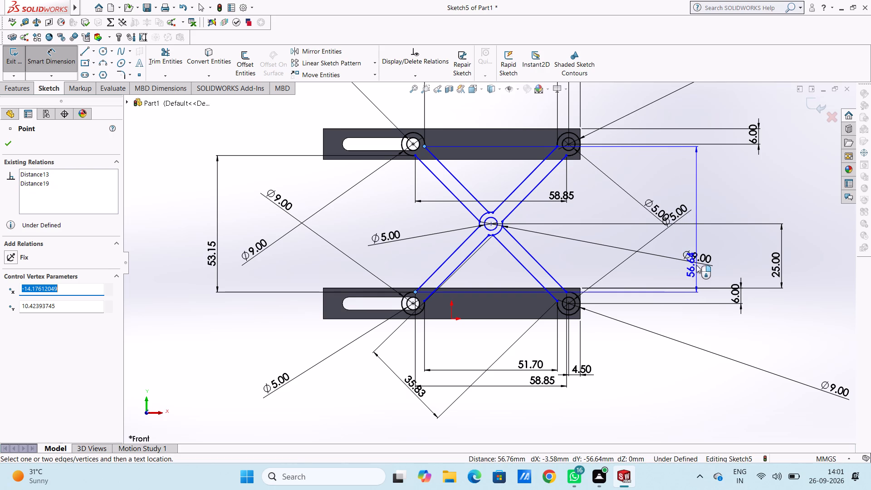
{"action": "left_click", "coordinate": [696, 265]}
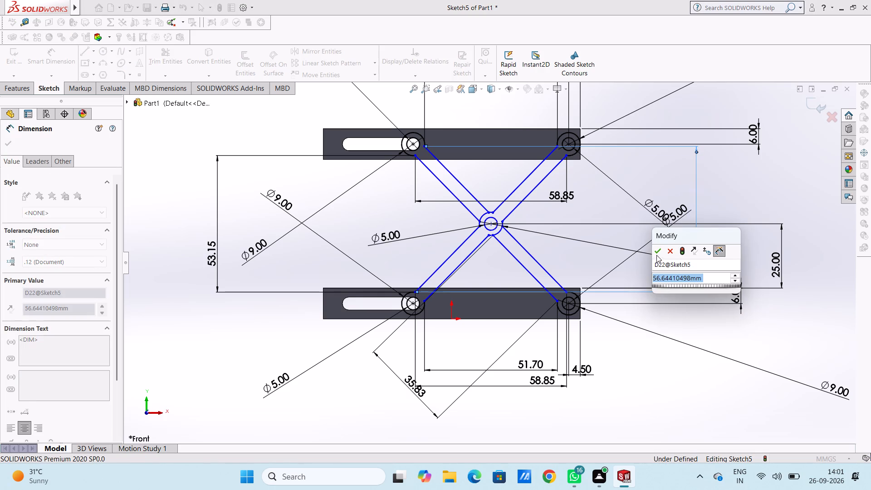
{"action": "left_click", "coordinate": [656, 250]}
{"action": "left_click", "coordinate": [620, 209]}
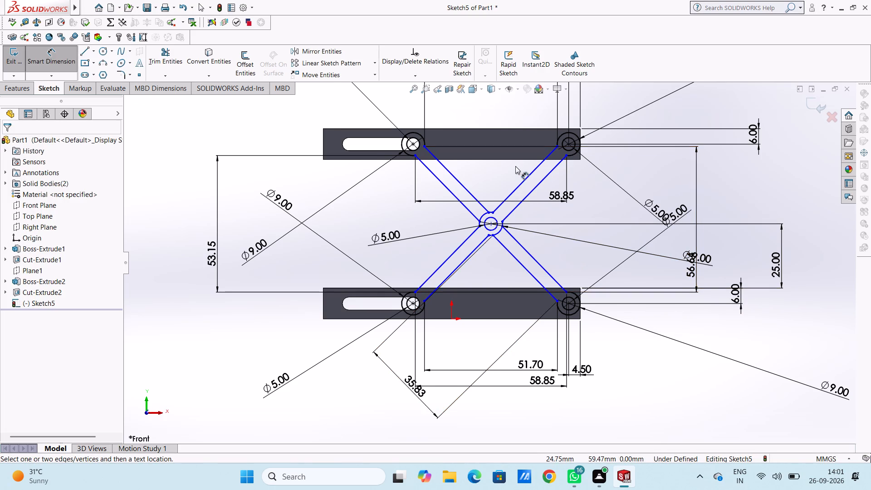
Dimension the vertical distance from the lower link edge endpoint at the upper right pivot to the upper link edge endpoint at the lower right pivot.
{"action": "scroll", "coordinate": [514, 166], "scroll_direction": "down", "scroll_amount": 3}
{"action": "scroll", "coordinate": [511, 166], "scroll_direction": "up", "scroll_amount": 3}
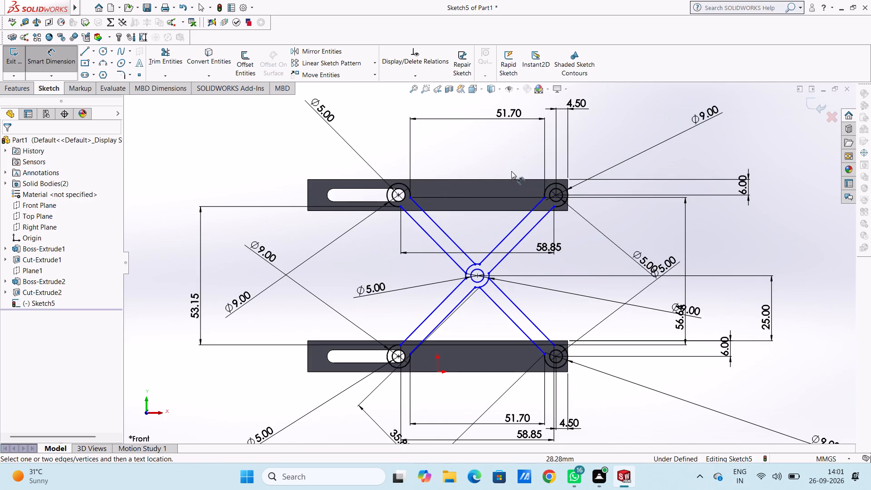
{"action": "left_click", "coordinate": [554, 206]}
{"action": "left_click", "coordinate": [556, 346]}
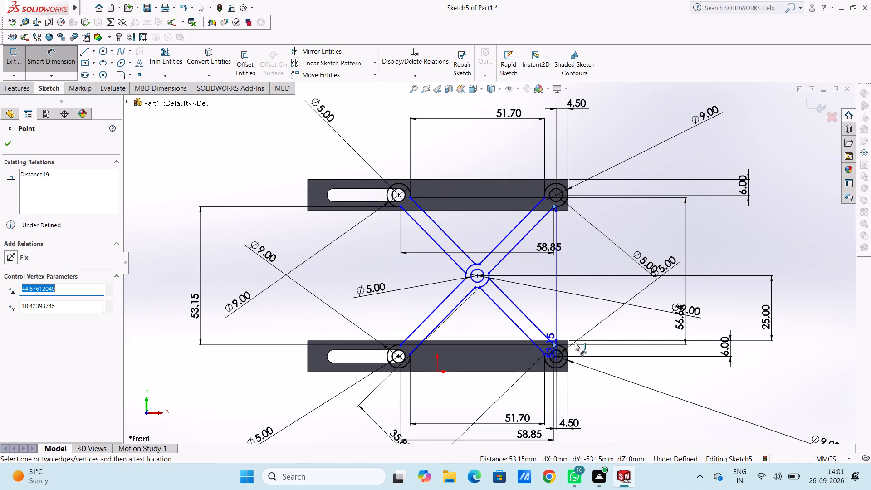
{"action": "left_click", "coordinate": [829, 315]}
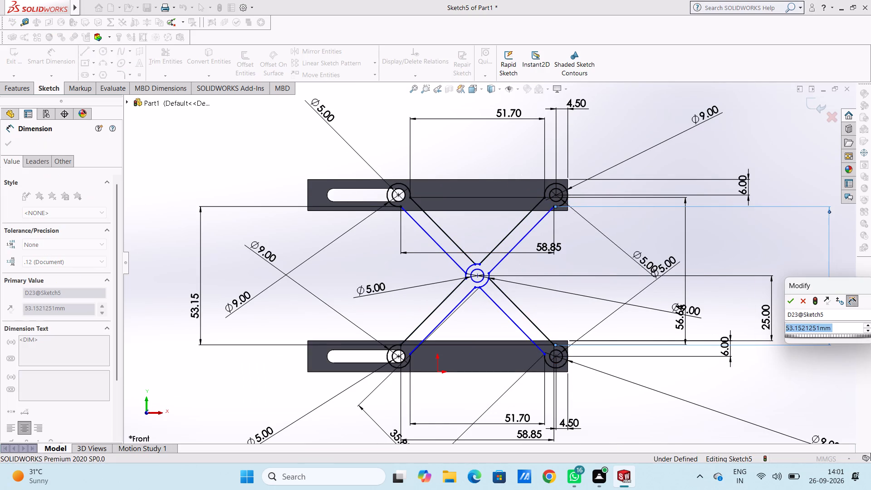
{"action": "left_click", "coordinate": [788, 304]}
{"action": "left_click", "coordinate": [773, 258]}
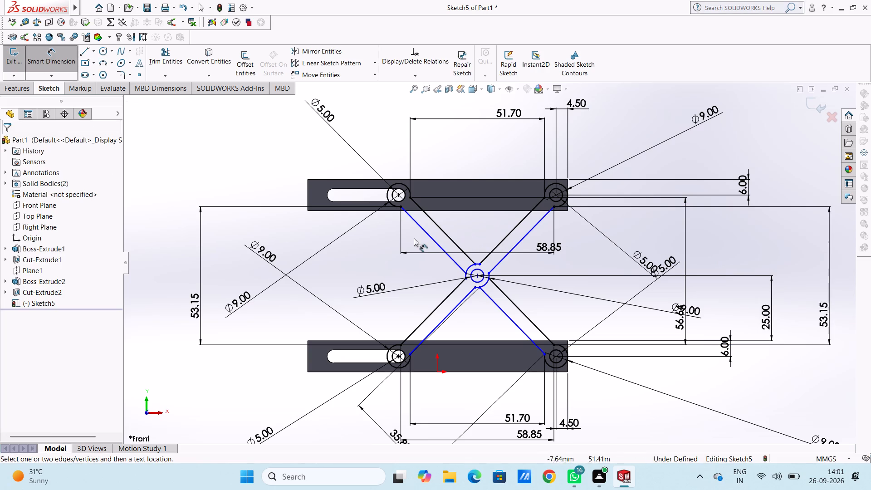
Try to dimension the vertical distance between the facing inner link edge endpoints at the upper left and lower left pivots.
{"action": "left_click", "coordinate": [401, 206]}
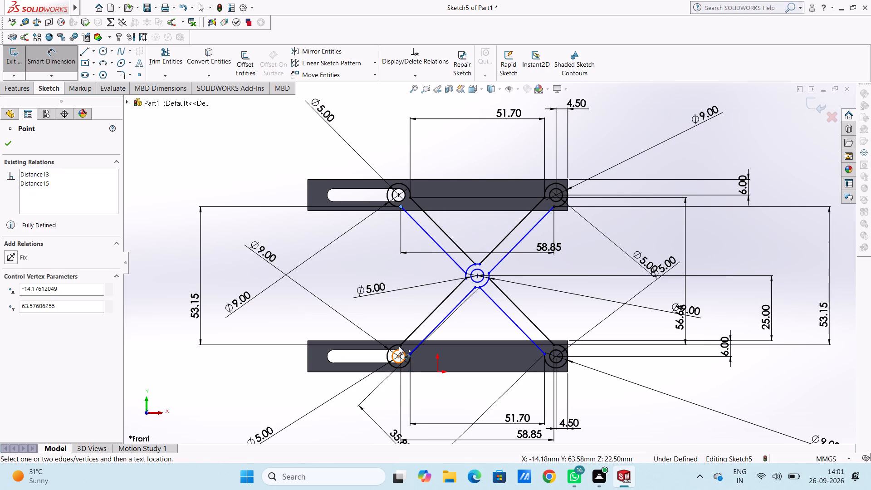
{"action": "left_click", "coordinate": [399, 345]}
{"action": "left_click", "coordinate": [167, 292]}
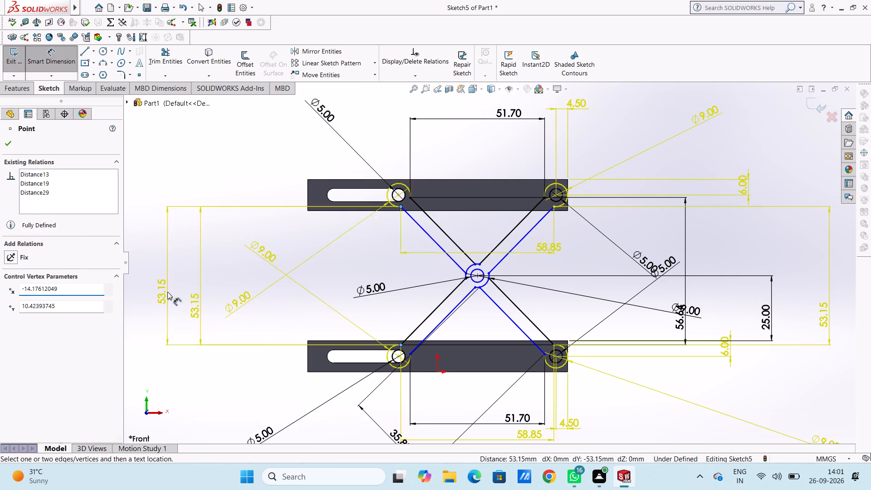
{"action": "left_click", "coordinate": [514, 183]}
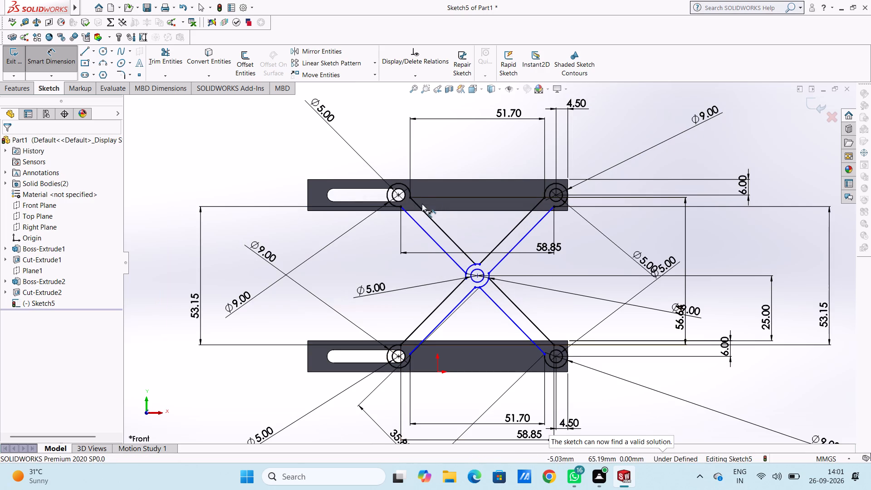
Dimension the vertical distance from the upper link edge endpoint at the upper left pivot to the lower link edge endpoint at the lower left pivot.
{"action": "left_click", "coordinate": [408, 199]}
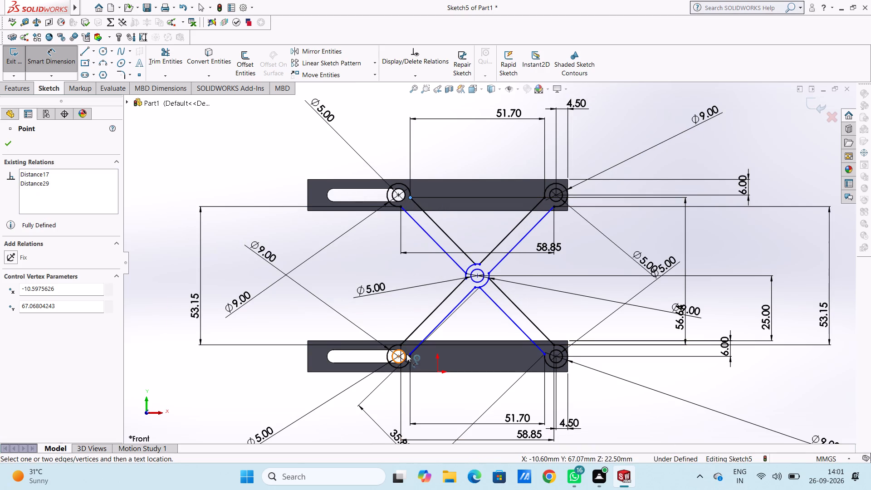
{"action": "left_click", "coordinate": [411, 353]}
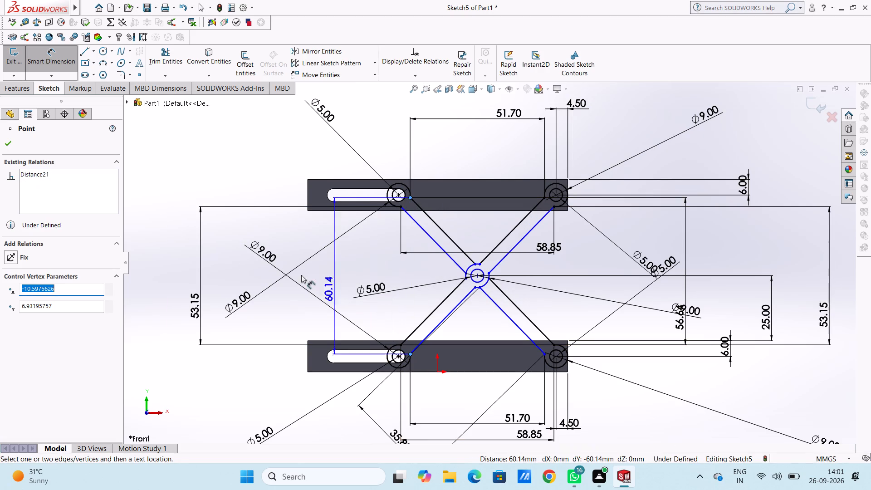
{"action": "left_click", "coordinate": [170, 251]}
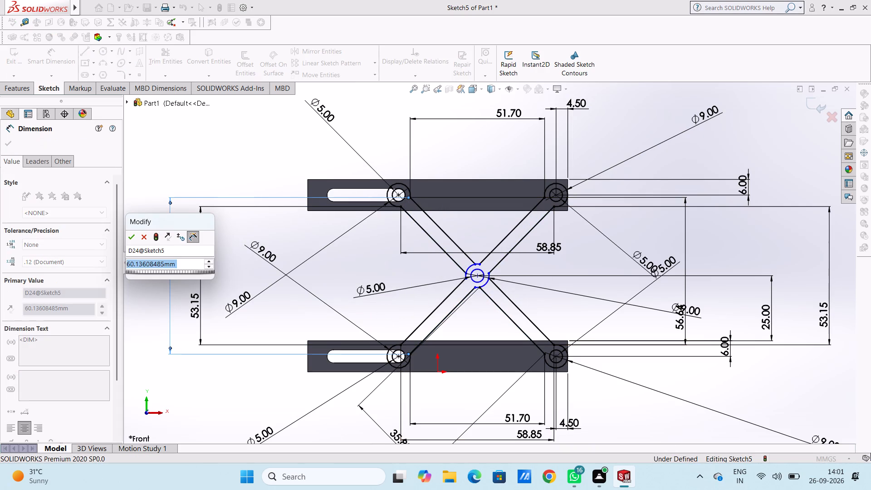
{"action": "left_click", "coordinate": [132, 235]}
{"action": "left_click", "coordinate": [189, 167]}
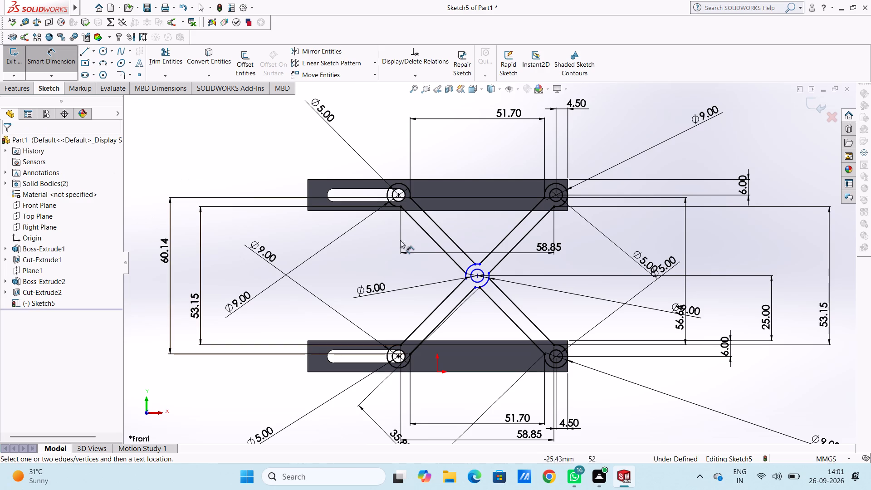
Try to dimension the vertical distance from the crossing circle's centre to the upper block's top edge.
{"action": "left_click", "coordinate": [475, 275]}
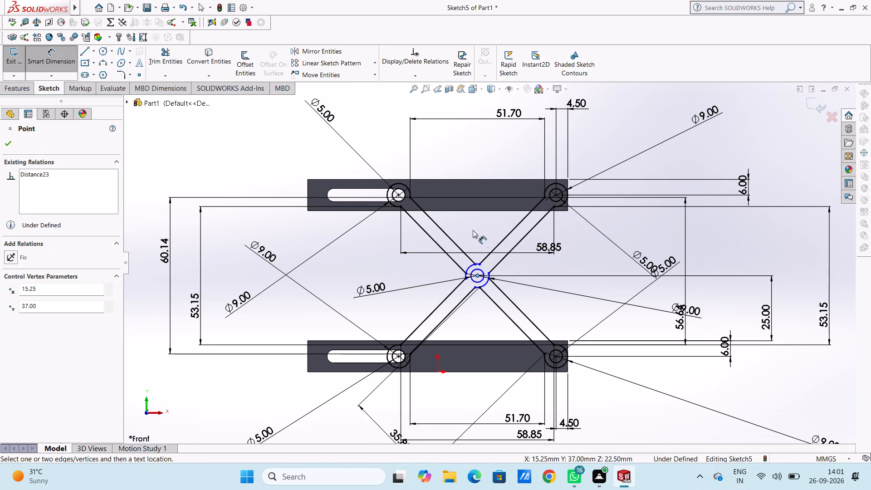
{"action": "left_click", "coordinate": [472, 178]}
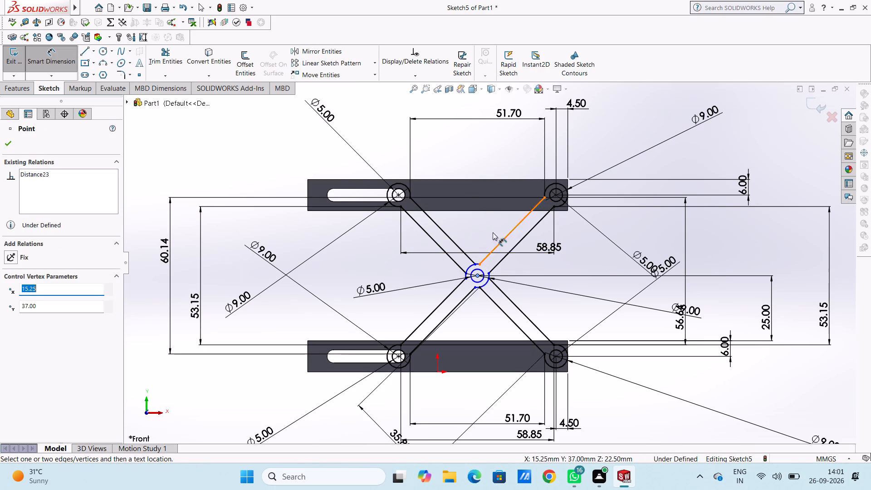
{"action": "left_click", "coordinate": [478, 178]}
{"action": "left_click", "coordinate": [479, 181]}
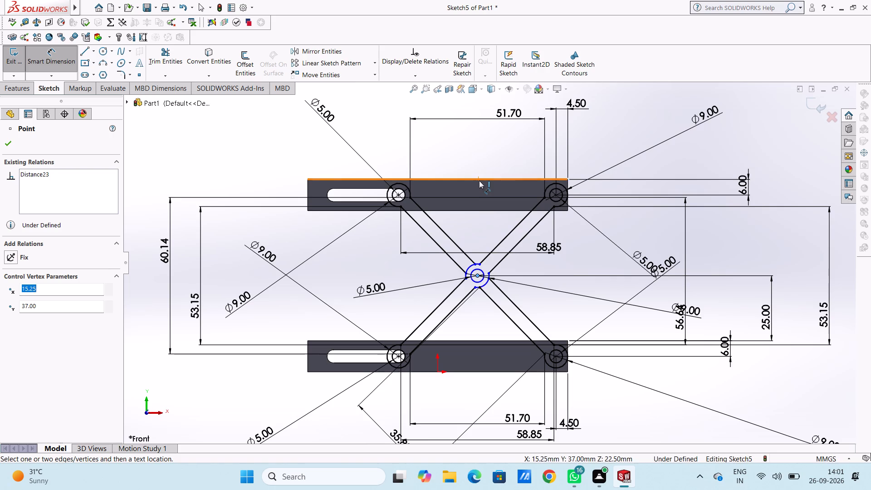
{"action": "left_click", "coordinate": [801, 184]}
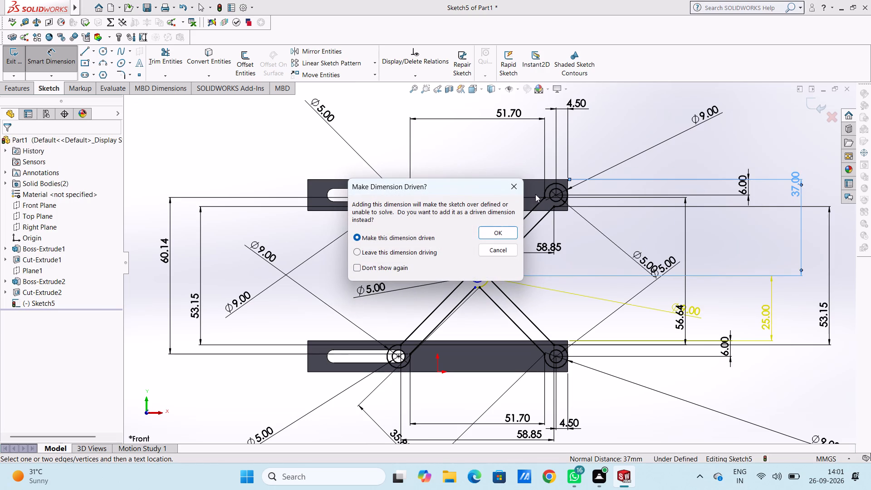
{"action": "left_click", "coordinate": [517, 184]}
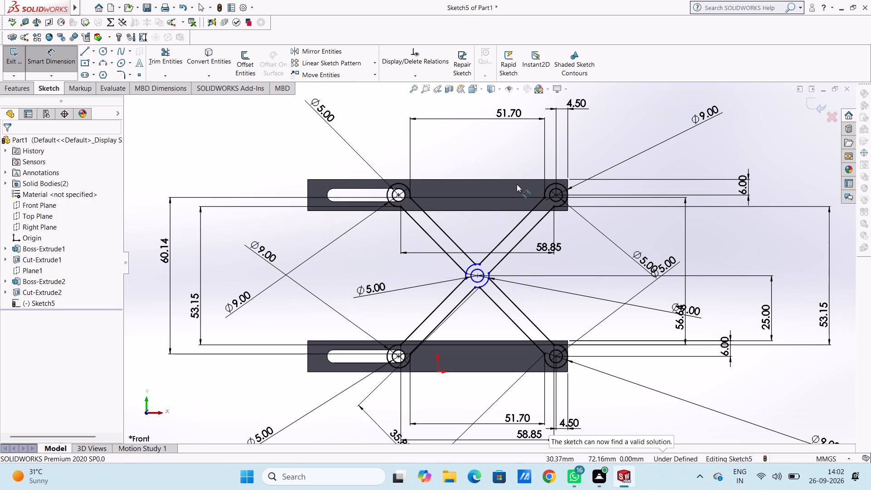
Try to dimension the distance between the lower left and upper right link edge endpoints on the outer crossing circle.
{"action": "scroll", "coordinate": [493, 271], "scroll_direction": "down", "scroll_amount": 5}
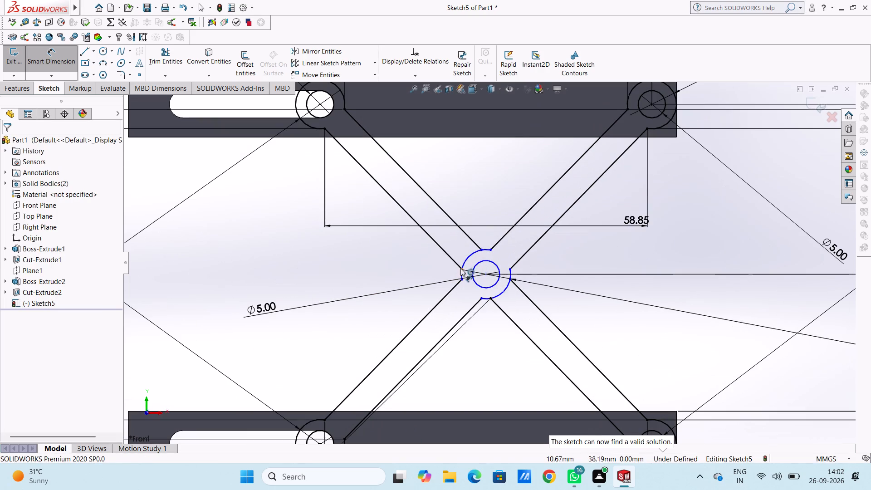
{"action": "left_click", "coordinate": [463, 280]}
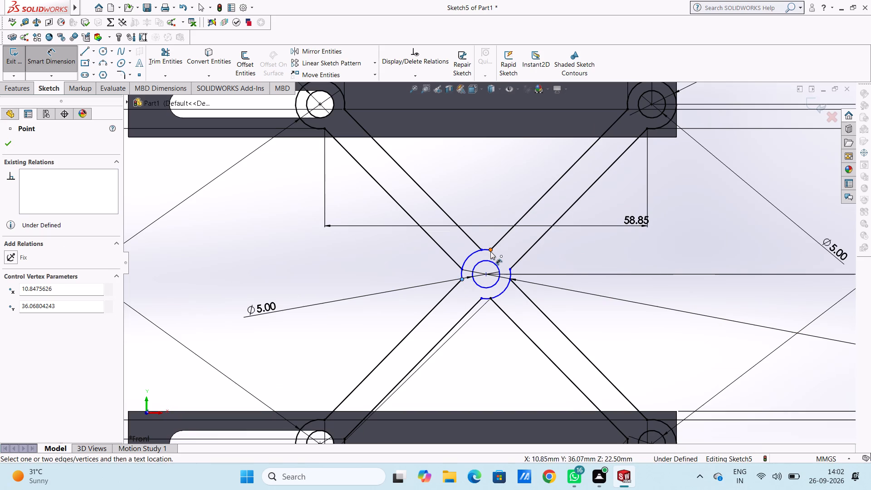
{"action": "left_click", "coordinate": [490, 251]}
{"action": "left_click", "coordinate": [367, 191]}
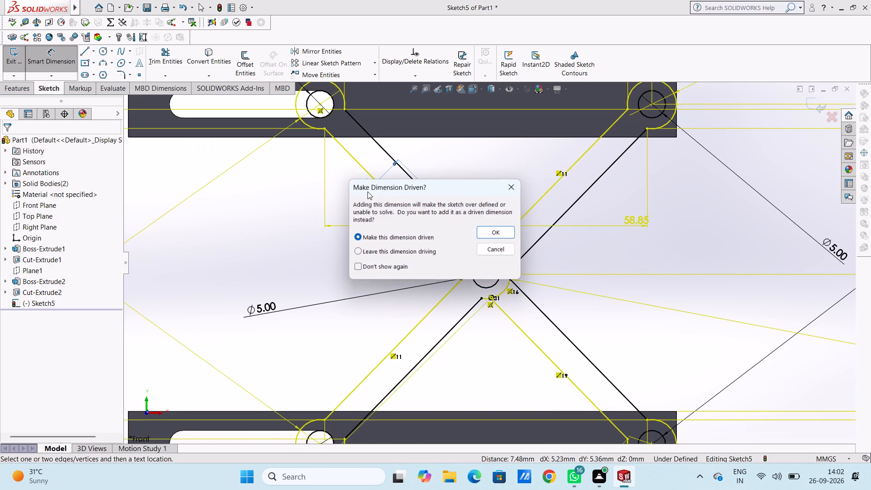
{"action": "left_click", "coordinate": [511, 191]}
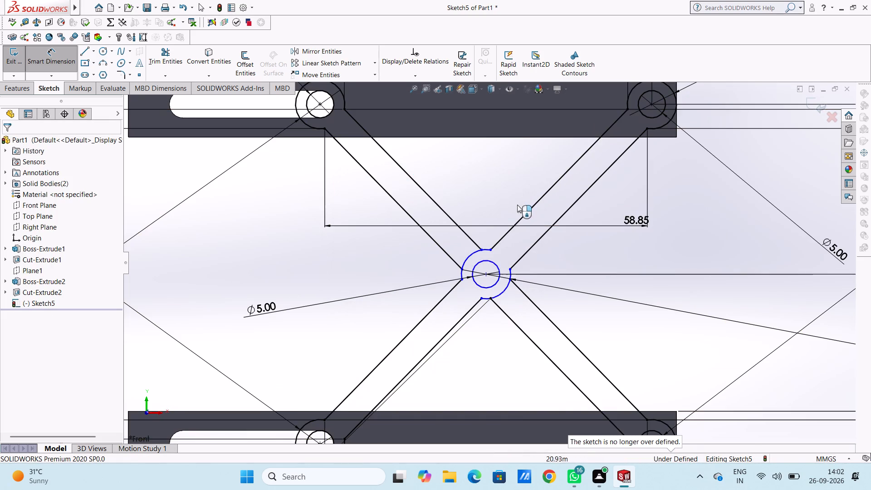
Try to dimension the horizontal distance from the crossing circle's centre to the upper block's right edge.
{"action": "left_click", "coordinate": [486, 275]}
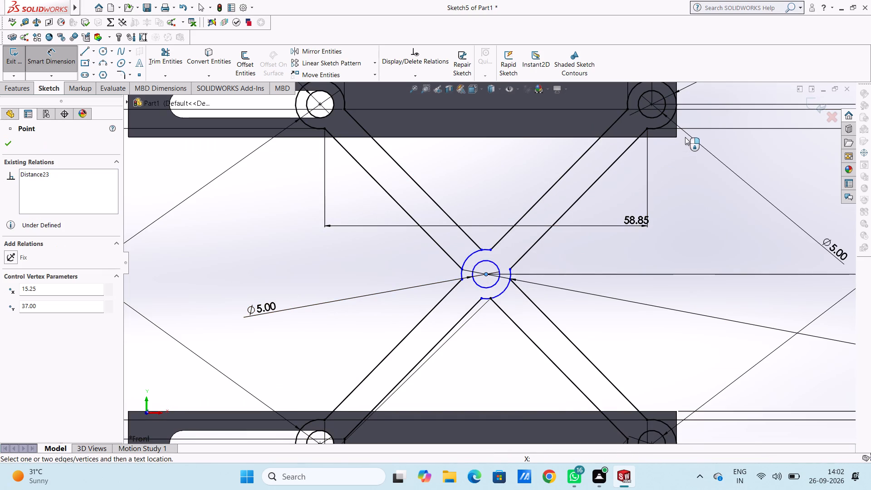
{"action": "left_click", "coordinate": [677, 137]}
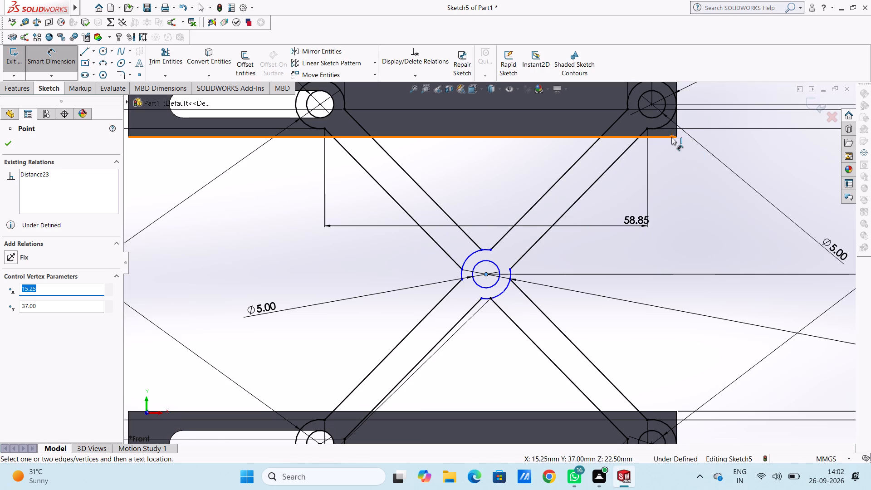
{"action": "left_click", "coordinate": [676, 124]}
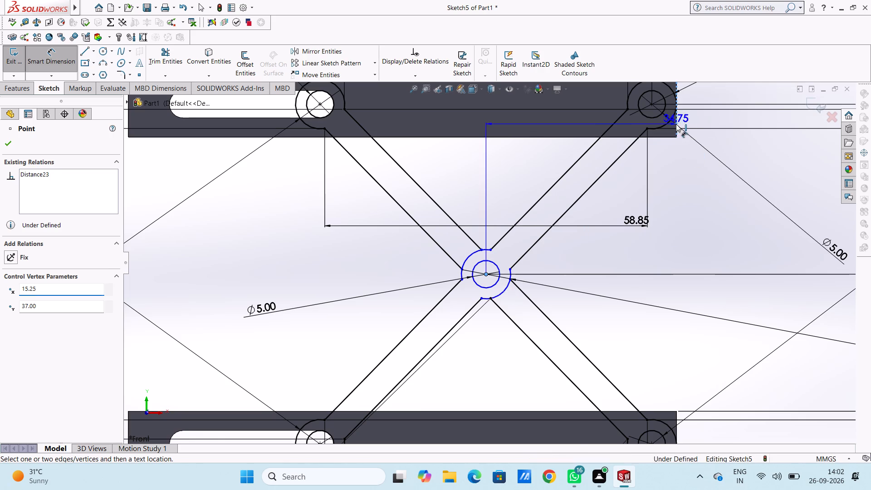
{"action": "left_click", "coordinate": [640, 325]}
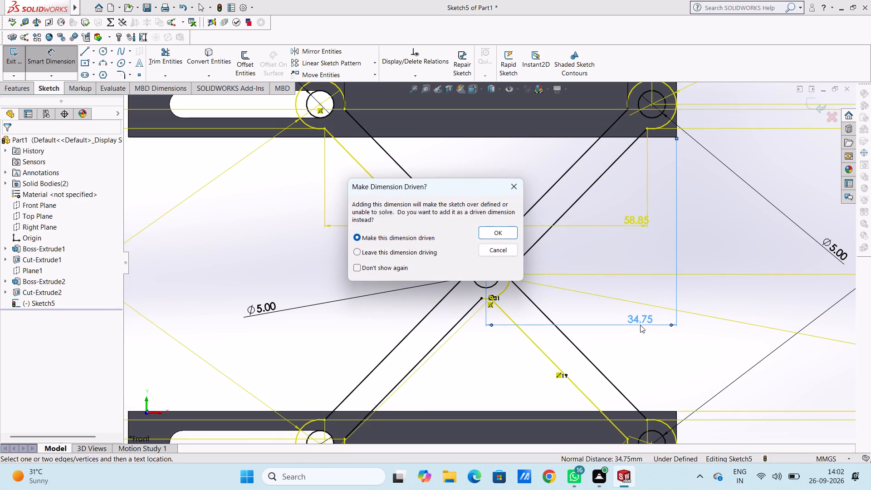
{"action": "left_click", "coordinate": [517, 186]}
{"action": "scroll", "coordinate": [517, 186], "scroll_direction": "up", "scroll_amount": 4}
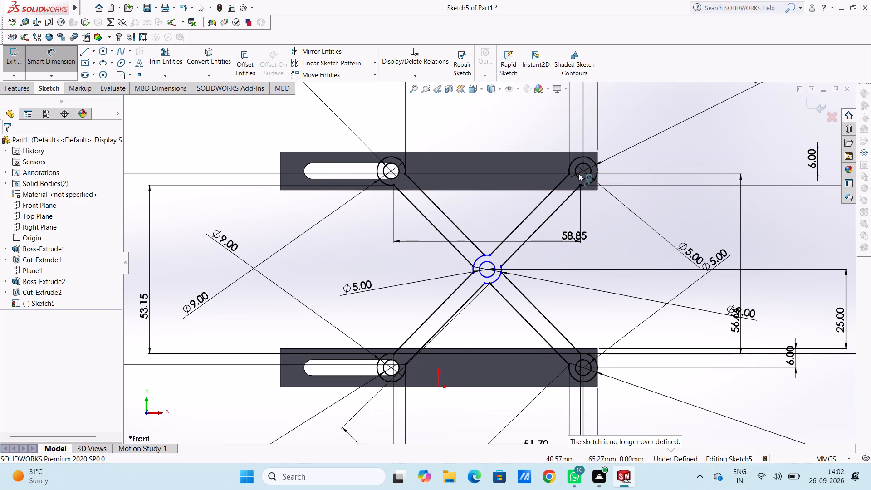
Start a Boss-Extrude from the scissor sketch, selecting the crossing link regions and their outer pivot rings as contours.
{"action": "scroll", "coordinate": [640, 135], "scroll_direction": "up", "scroll_amount": 3}
{"action": "middle_click_drag", "start_coordinate": [639, 130], "coordinate": [615, 137]}
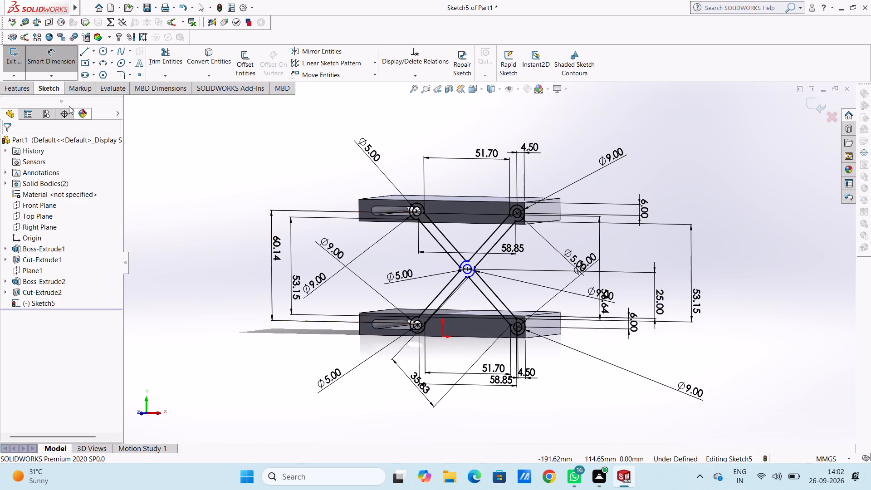
{"action": "left_click", "coordinate": [19, 86]}
{"action": "left_click", "coordinate": [15, 60]}
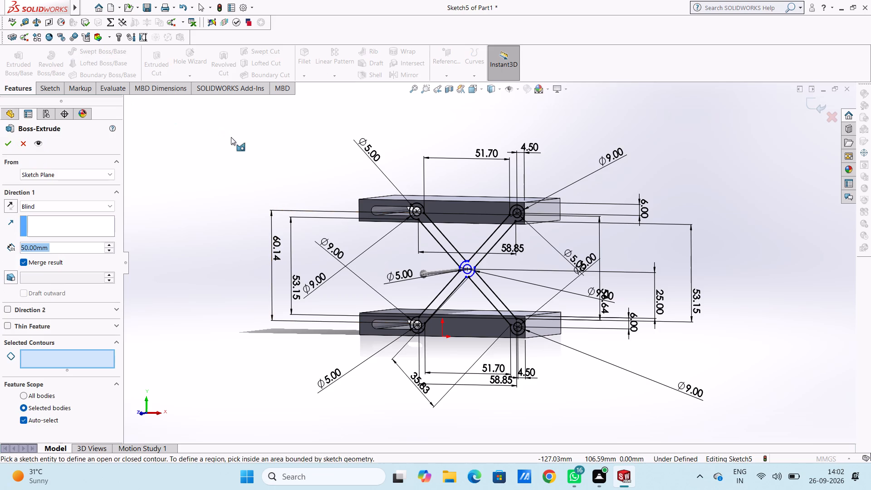
{"action": "left_click", "coordinate": [441, 239]}
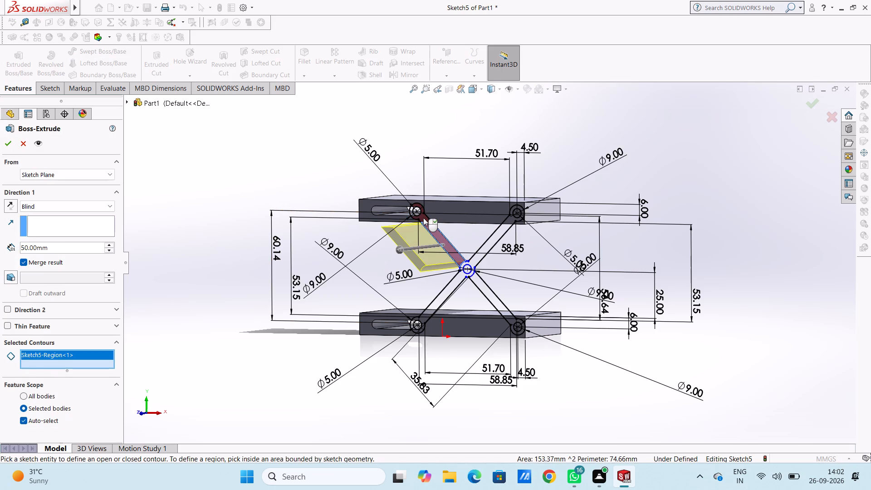
{"action": "left_click", "coordinate": [423, 218]}
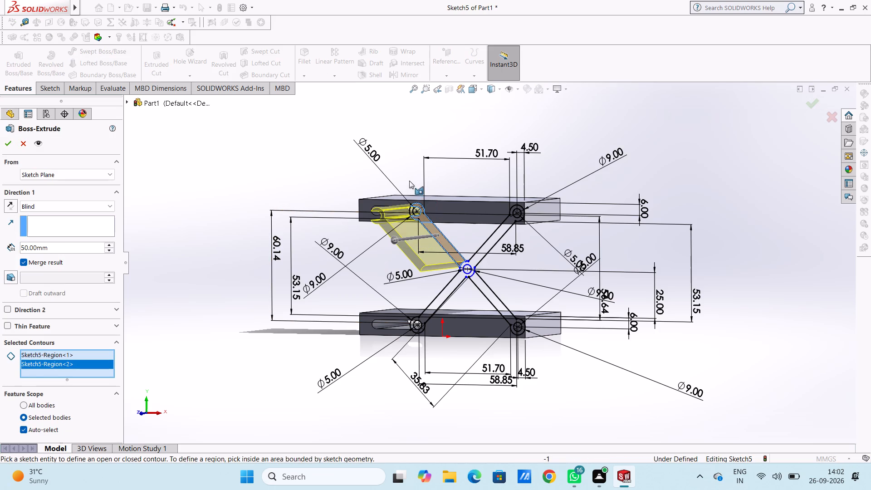
{"action": "middle_click_drag", "start_coordinate": [409, 181], "coordinate": [445, 184]}
{"action": "scroll", "coordinate": [454, 213], "scroll_direction": "down", "scroll_amount": 6}
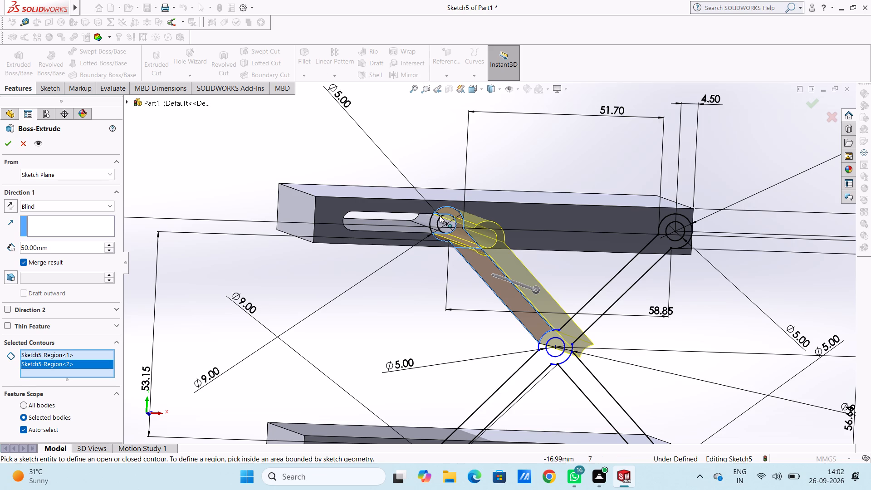
{"action": "left_click", "coordinate": [434, 220]}
{"action": "scroll", "coordinate": [566, 197], "scroll_direction": "up", "scroll_amount": 2}
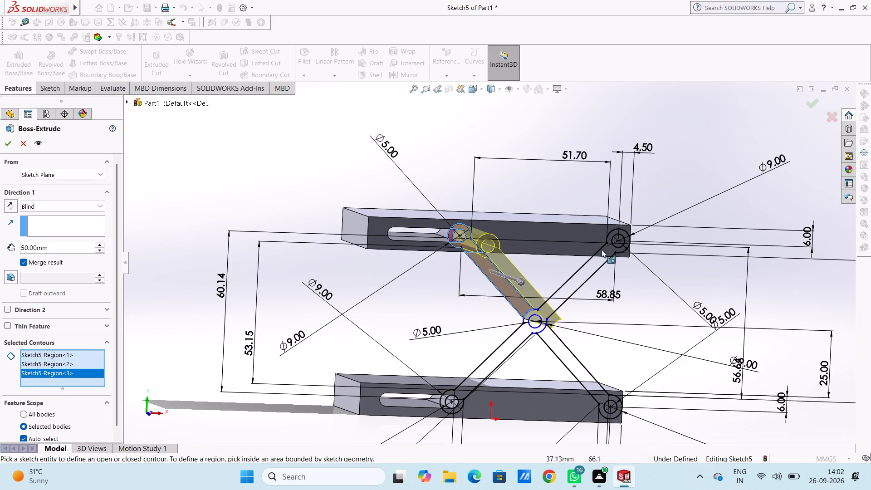
{"action": "scroll", "coordinate": [612, 245], "scroll_direction": "up", "scroll_amount": 1}
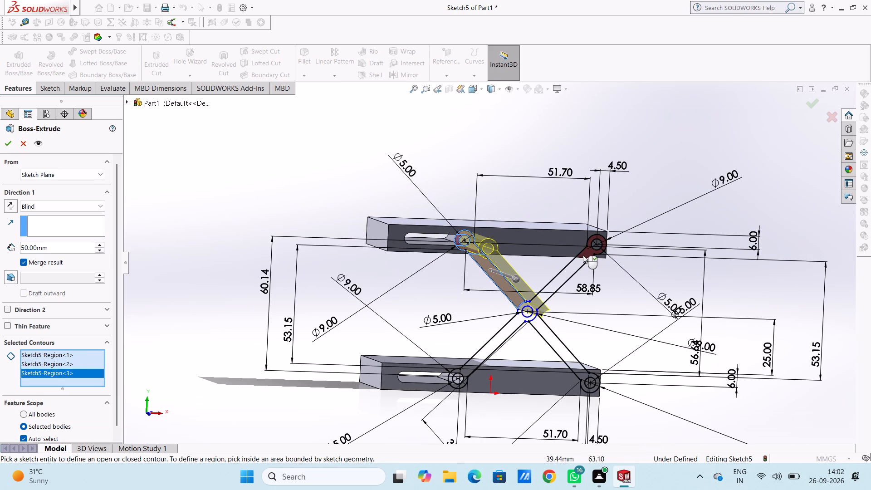
{"action": "left_click", "coordinate": [583, 255]}
{"action": "left_click", "coordinate": [577, 264]}
{"action": "scroll", "coordinate": [582, 272], "scroll_direction": "up", "scroll_amount": 3}
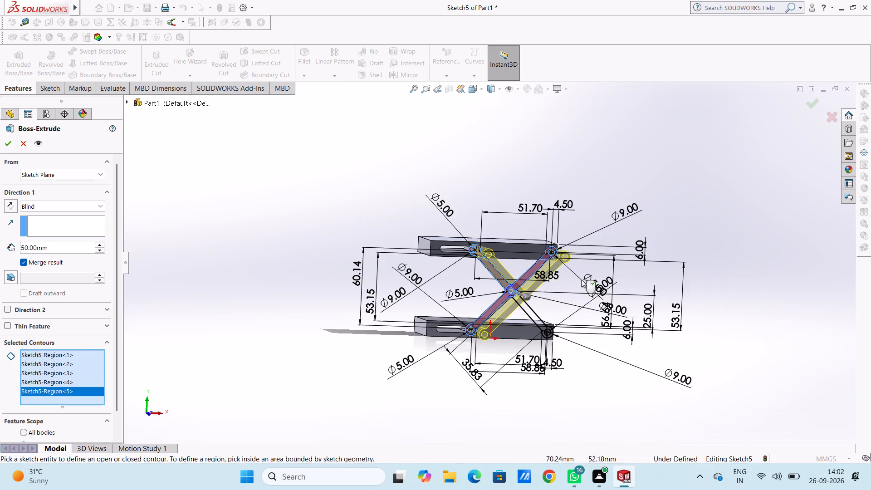
{"action": "middle_click_drag", "start_coordinate": [554, 278], "coordinate": [531, 258]}
{"action": "scroll", "coordinate": [538, 266], "scroll_direction": "up", "scroll_amount": 1}
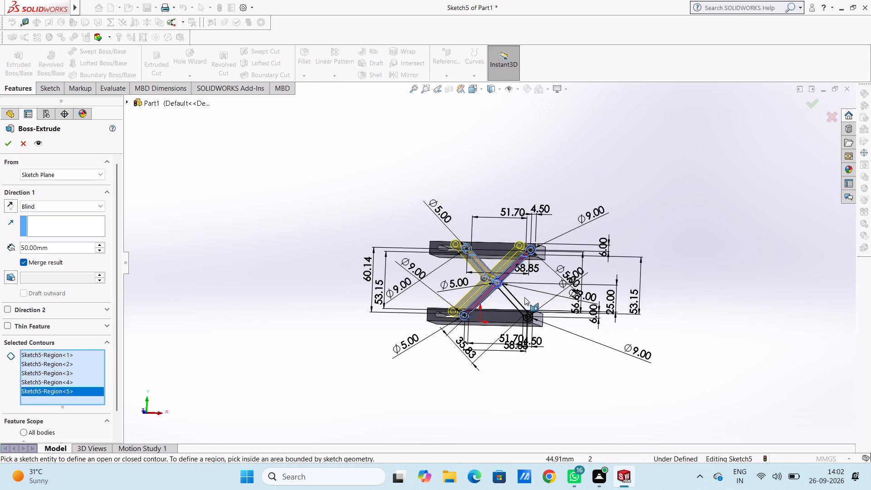
{"action": "scroll", "coordinate": [522, 296], "scroll_direction": "down", "scroll_amount": 7}
{"action": "left_click", "coordinate": [494, 301]}
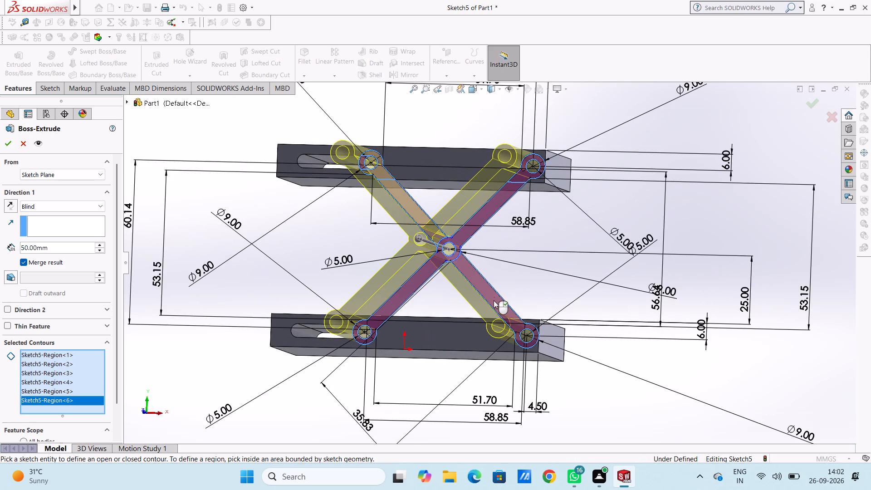
Extrude the selected link and pivot ring regions to a blind depth of 2 mm, merging the result.
{"action": "scroll", "coordinate": [537, 253], "scroll_direction": "up", "scroll_amount": 3}
{"action": "middle_click_drag", "start_coordinate": [535, 121], "coordinate": [523, 135]}
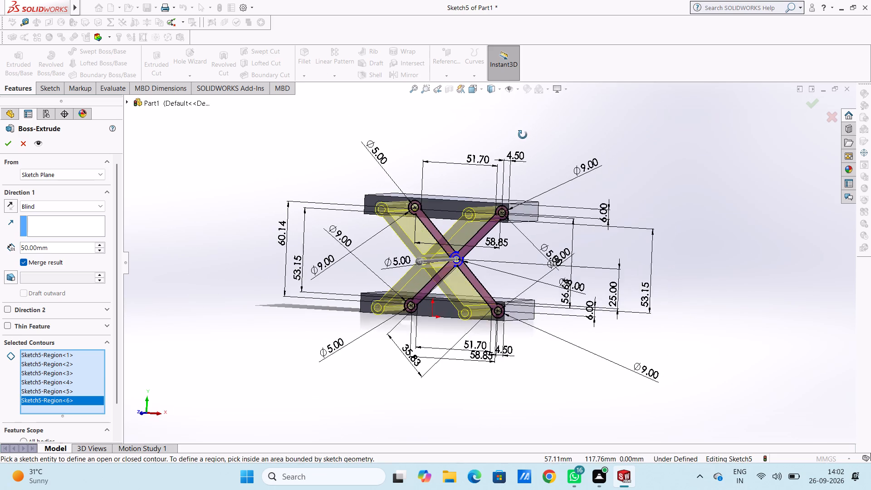
{"action": "middle_click_drag", "start_coordinate": [523, 135], "coordinate": [489, 143]}
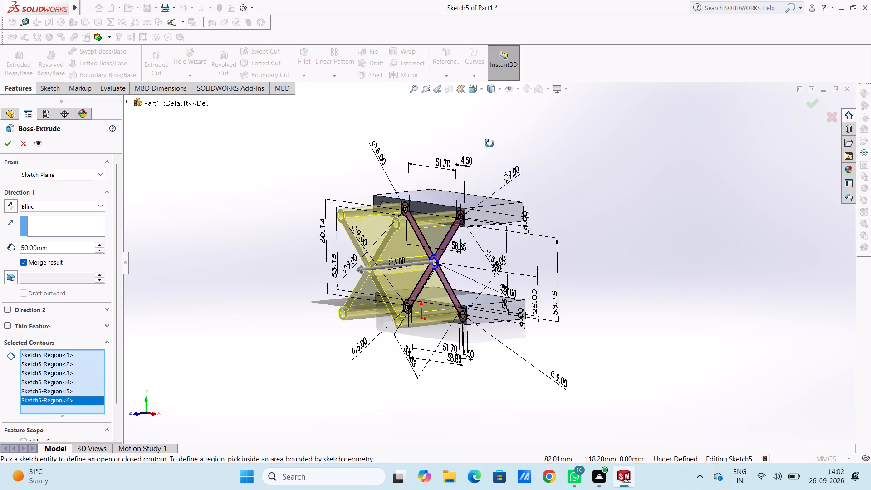
{"action": "middle_click_drag", "start_coordinate": [489, 143], "coordinate": [489, 143]}
{"action": "scroll", "coordinate": [413, 187], "scroll_direction": "down", "scroll_amount": 5}
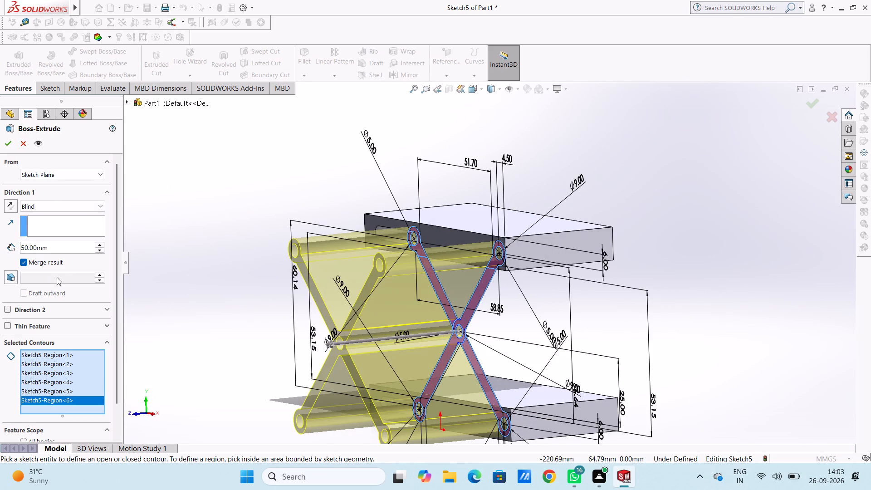
{"action": "double_click", "coordinate": [76, 247]}
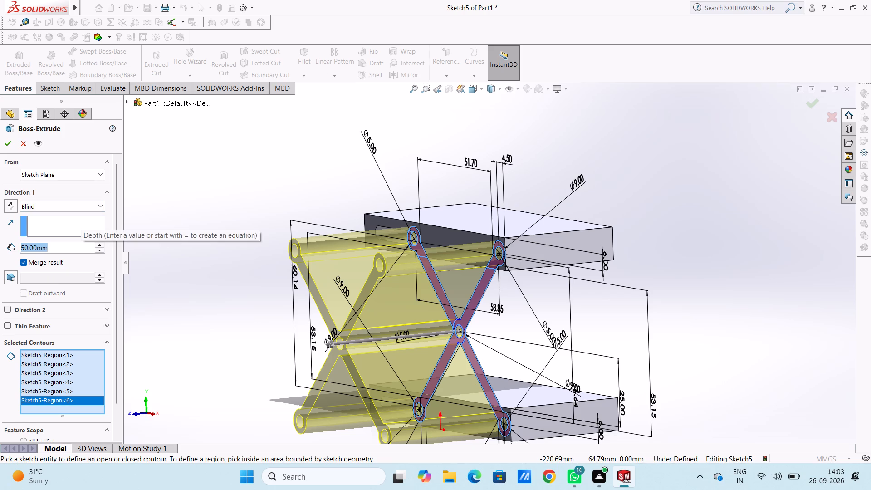
{"action": "key", "text": "2"}
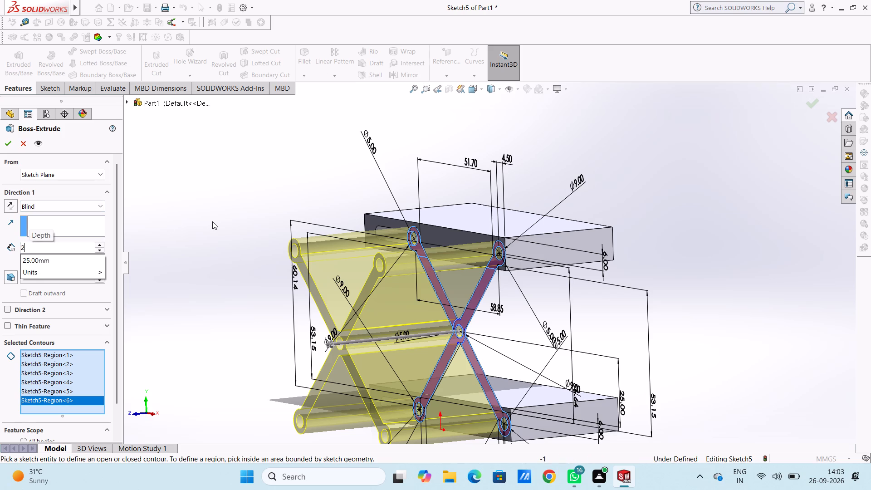
{"action": "scroll", "coordinate": [212, 221], "scroll_direction": "up", "scroll_amount": 3}
{"action": "scroll", "coordinate": [464, 314], "scroll_direction": "up", "scroll_amount": 3}
{"action": "scroll", "coordinate": [568, 334], "scroll_direction": "down", "scroll_amount": 3}
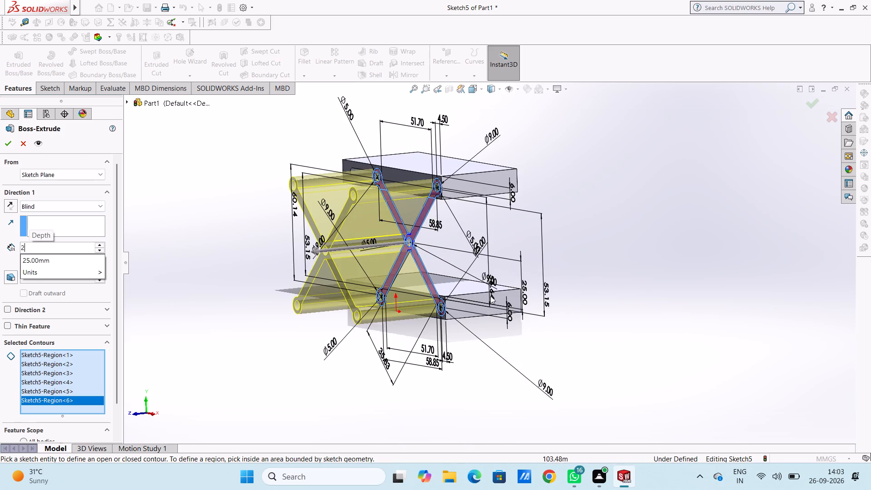
{"action": "key", "text": "Return"}
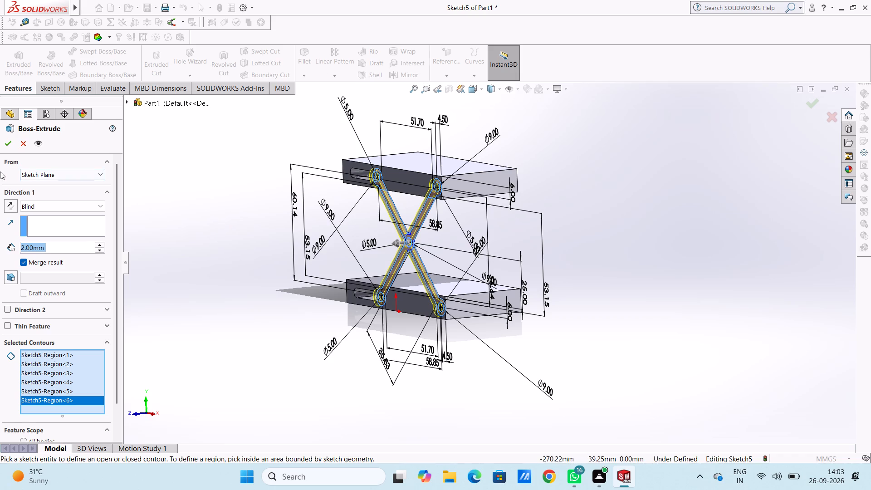
{"action": "left_click", "coordinate": [7, 143]}
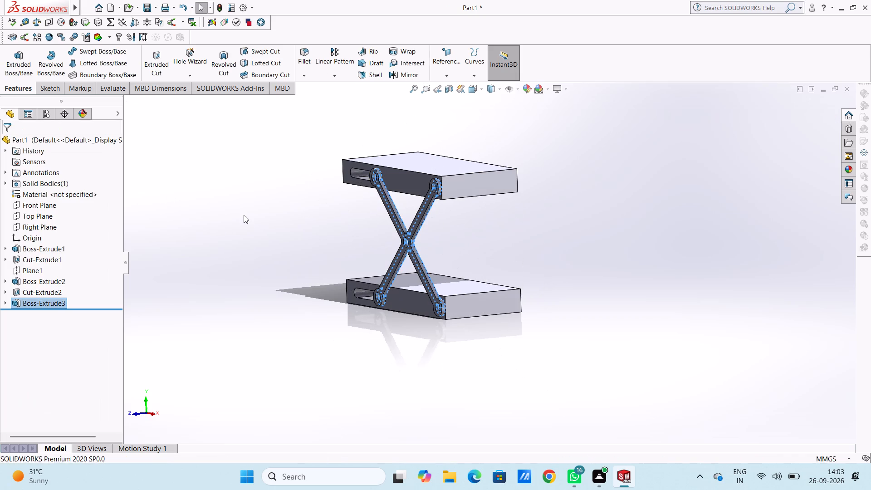
Examine the extruded scissor links, pivots and slotted blocks from several angles.
{"action": "left_click", "coordinate": [244, 215]}
{"action": "middle_click_drag", "start_coordinate": [243, 215], "coordinate": [281, 216]}
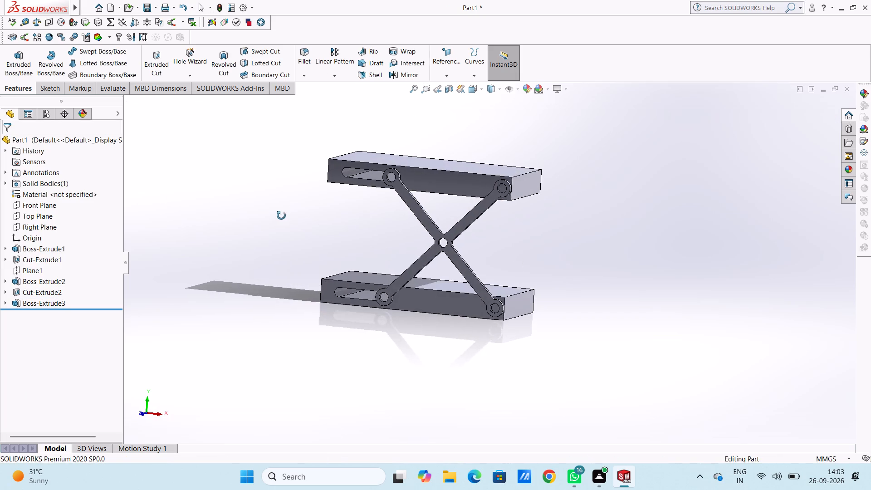
{"action": "middle_click_drag", "start_coordinate": [281, 216], "coordinate": [297, 211]}
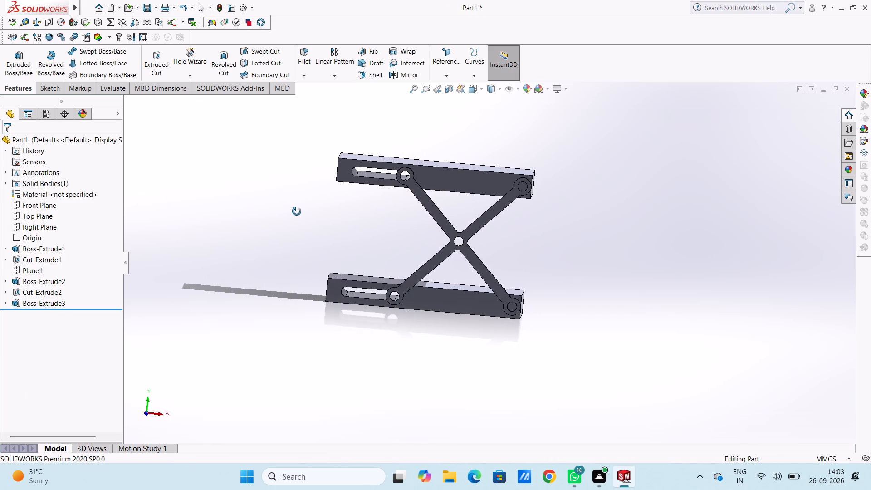
{"action": "middle_click_drag", "start_coordinate": [297, 211], "coordinate": [302, 209]}
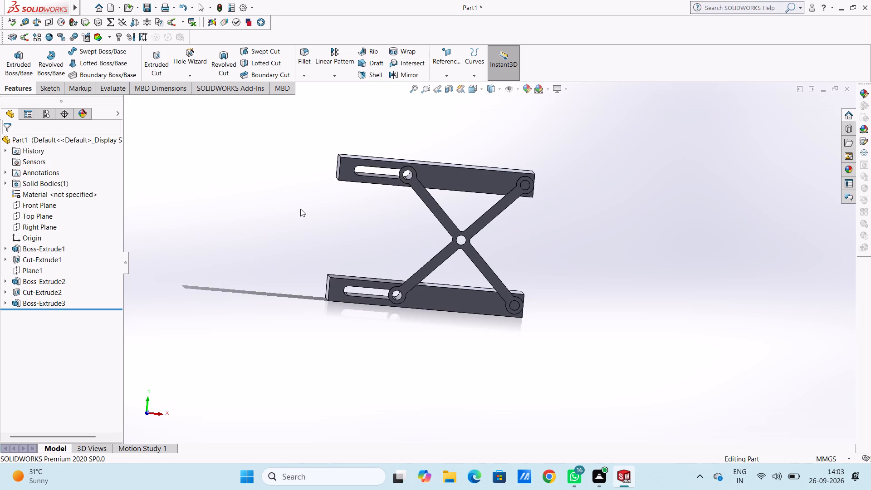
{"action": "middle_click_drag", "start_coordinate": [283, 198], "coordinate": [255, 188]}
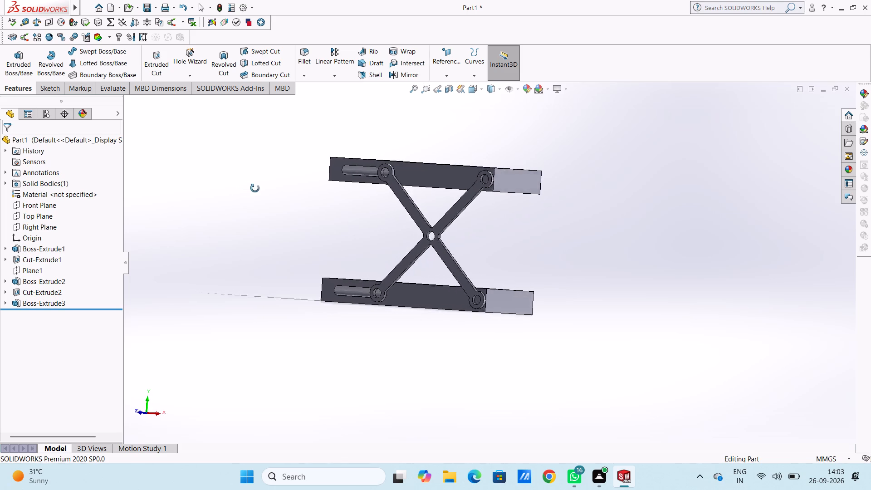
{"action": "middle_click_drag", "start_coordinate": [255, 188], "coordinate": [264, 192]}
{"action": "scroll", "coordinate": [282, 188], "scroll_direction": "down", "scroll_amount": 1}
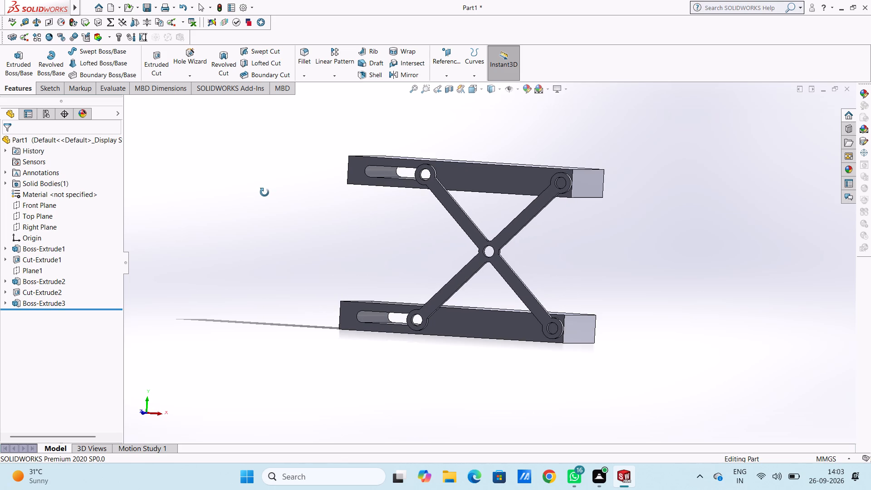
{"action": "middle_click_drag", "start_coordinate": [264, 192], "coordinate": [269, 192]}
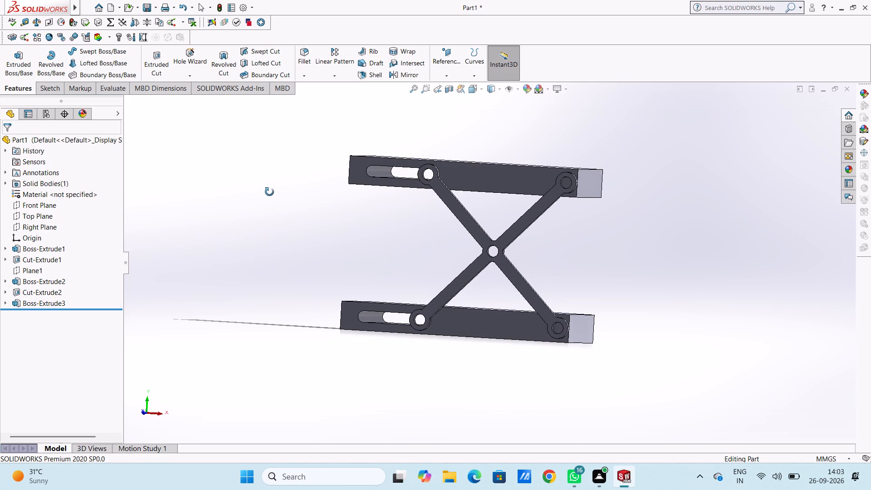
{"action": "middle_click_drag", "start_coordinate": [269, 192], "coordinate": [266, 192]}
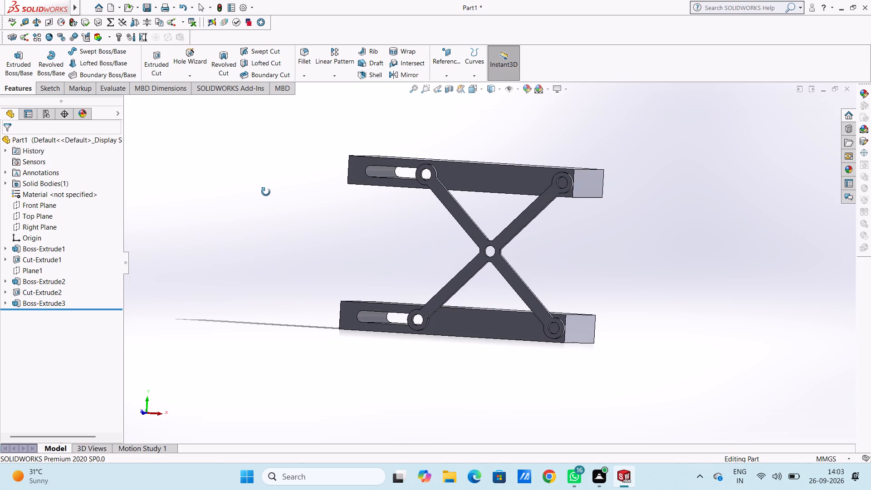
{"action": "middle_click_drag", "start_coordinate": [266, 192], "coordinate": [261, 192]}
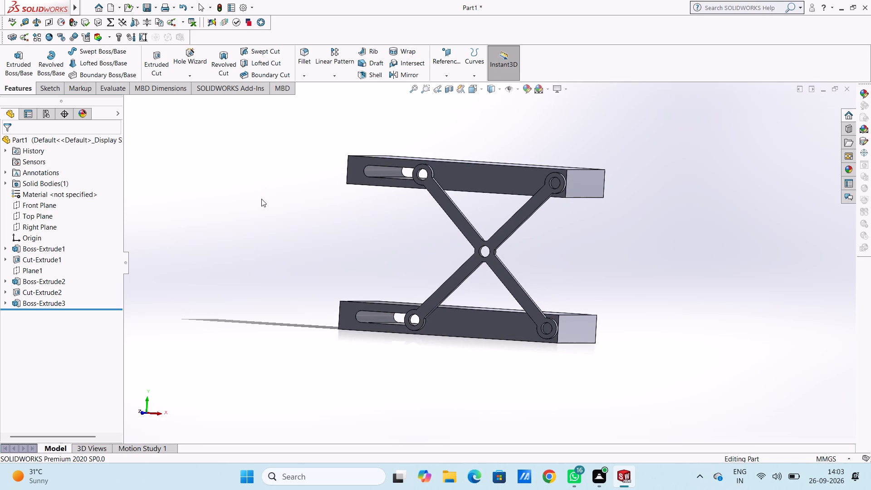
On the front face of the scissor links, sketch a 4.5 mm radius circle centred on the crossing hole.
{"action": "key", "text": "ctrl+1"}
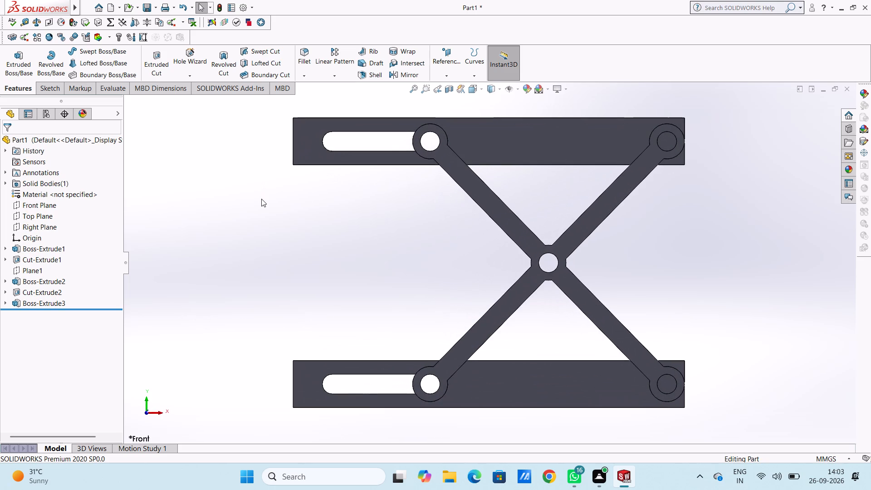
{"action": "left_click", "coordinate": [530, 240]}
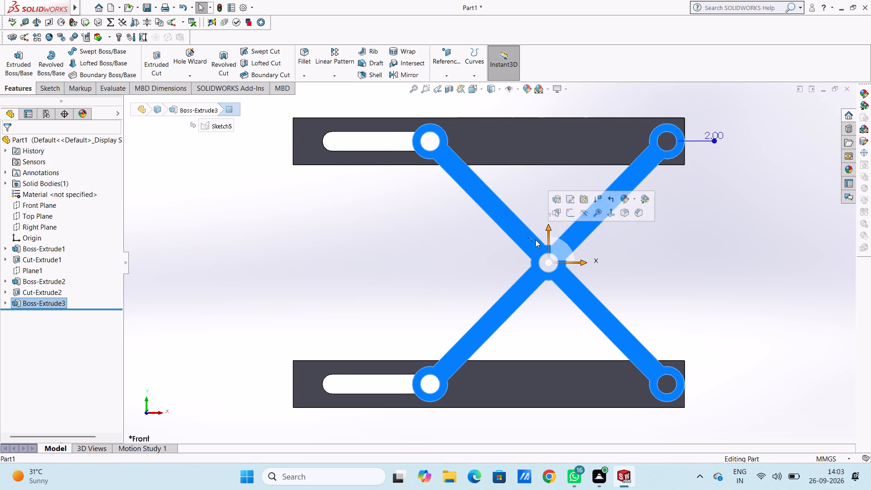
{"action": "left_click", "coordinate": [566, 212]}
{"action": "left_click", "coordinate": [530, 200]}
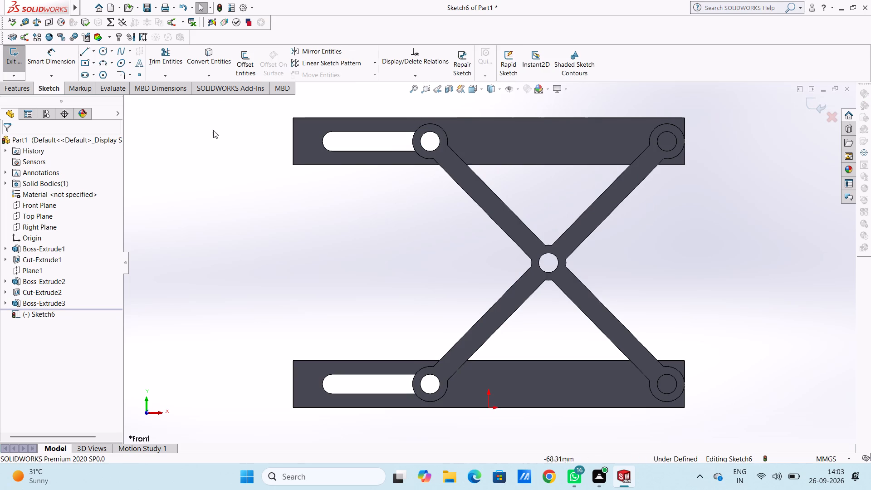
{"action": "left_click", "coordinate": [101, 48]}
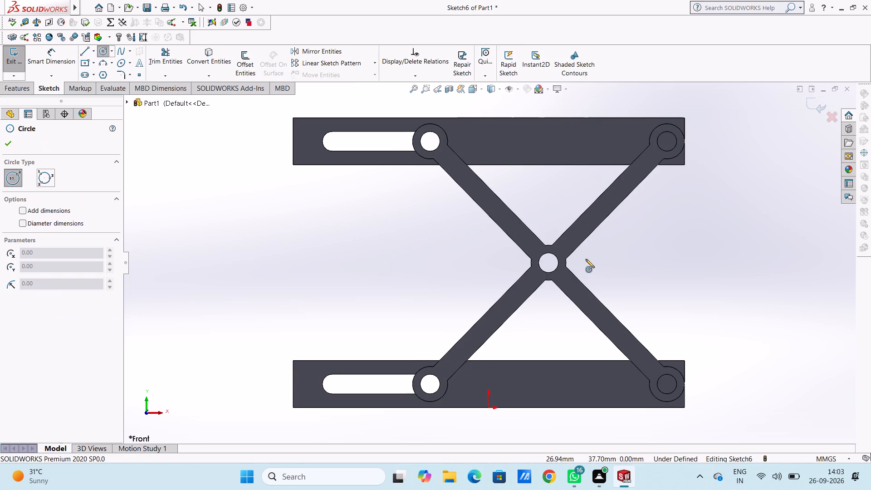
{"action": "left_click", "coordinate": [547, 262]}
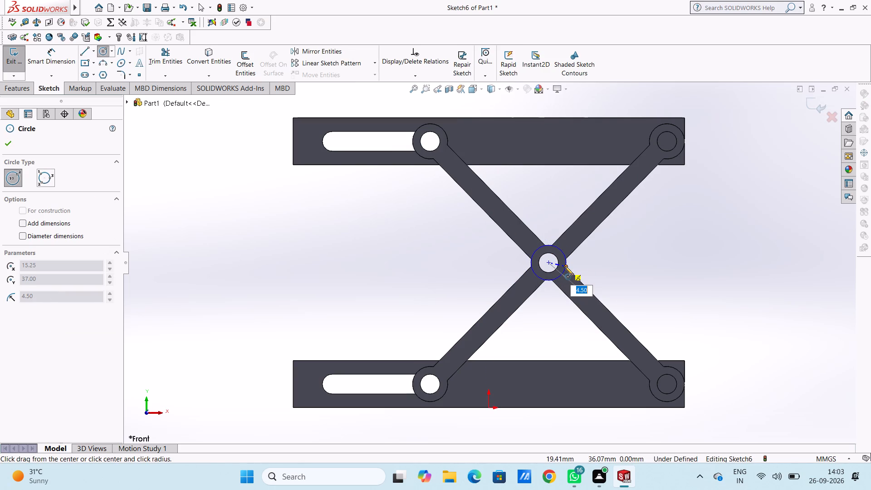
{"action": "left_click", "coordinate": [565, 266]}
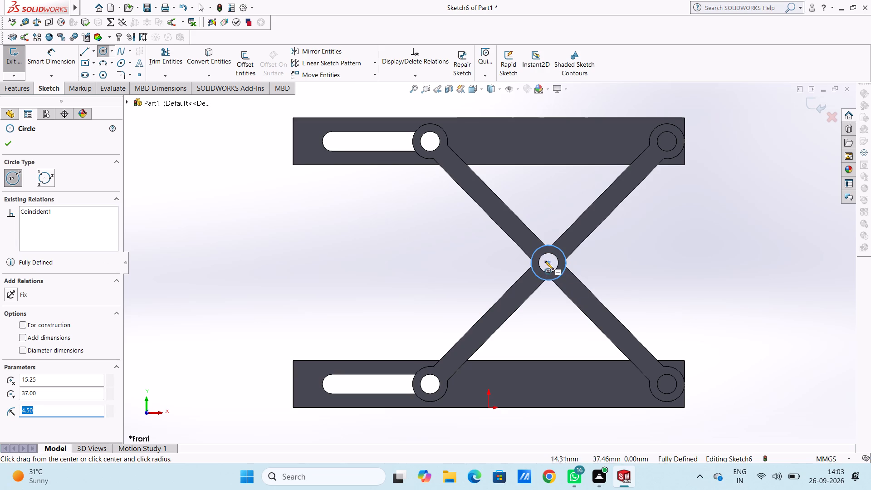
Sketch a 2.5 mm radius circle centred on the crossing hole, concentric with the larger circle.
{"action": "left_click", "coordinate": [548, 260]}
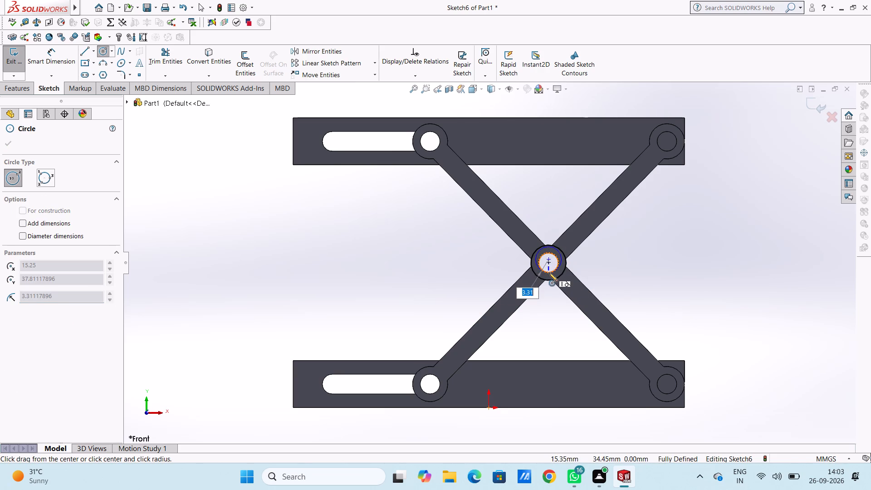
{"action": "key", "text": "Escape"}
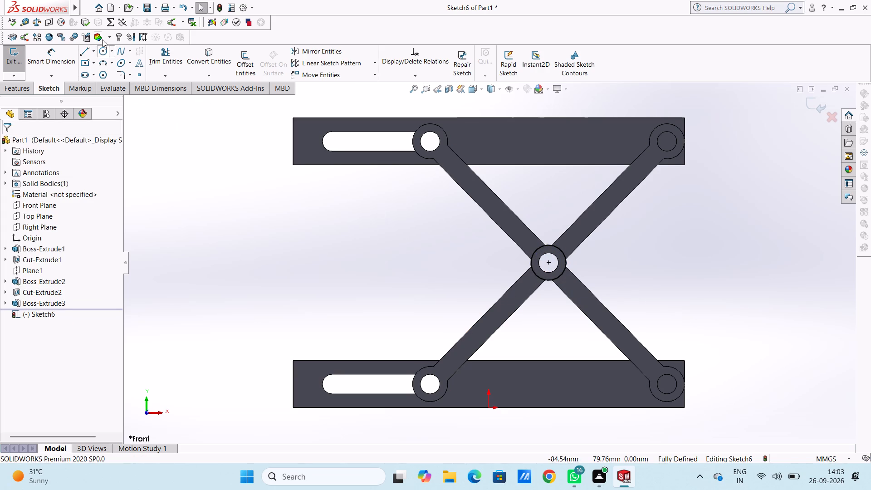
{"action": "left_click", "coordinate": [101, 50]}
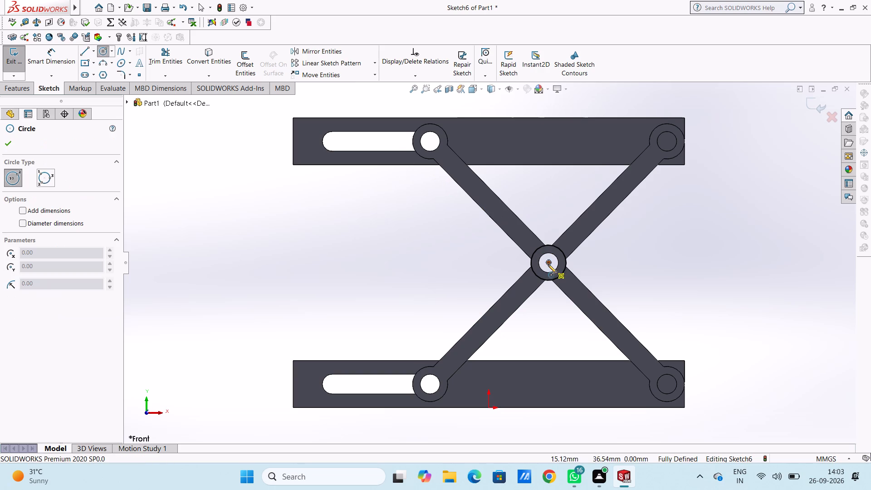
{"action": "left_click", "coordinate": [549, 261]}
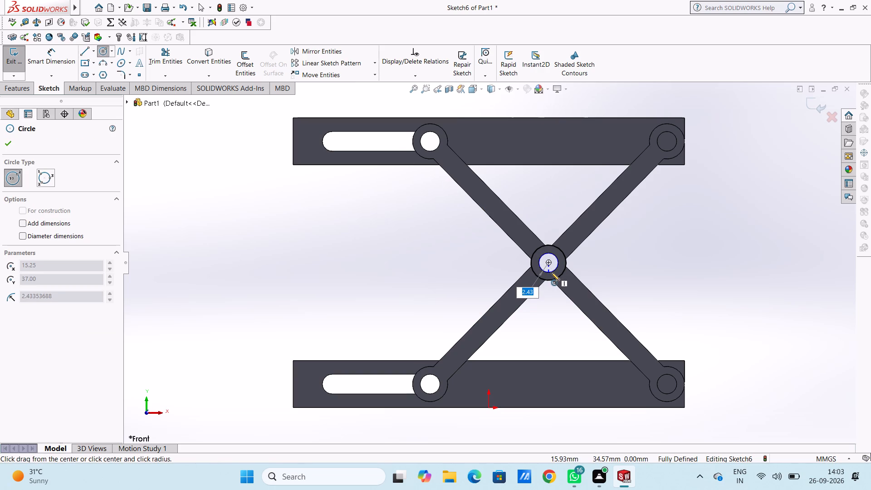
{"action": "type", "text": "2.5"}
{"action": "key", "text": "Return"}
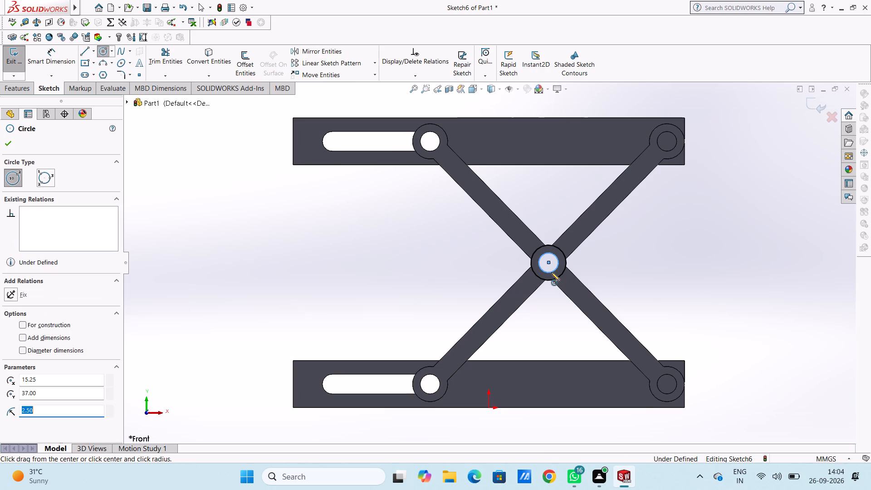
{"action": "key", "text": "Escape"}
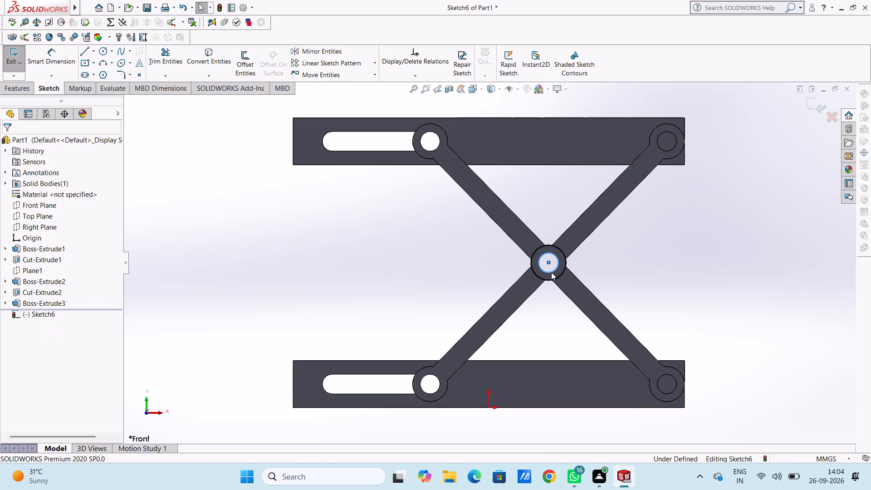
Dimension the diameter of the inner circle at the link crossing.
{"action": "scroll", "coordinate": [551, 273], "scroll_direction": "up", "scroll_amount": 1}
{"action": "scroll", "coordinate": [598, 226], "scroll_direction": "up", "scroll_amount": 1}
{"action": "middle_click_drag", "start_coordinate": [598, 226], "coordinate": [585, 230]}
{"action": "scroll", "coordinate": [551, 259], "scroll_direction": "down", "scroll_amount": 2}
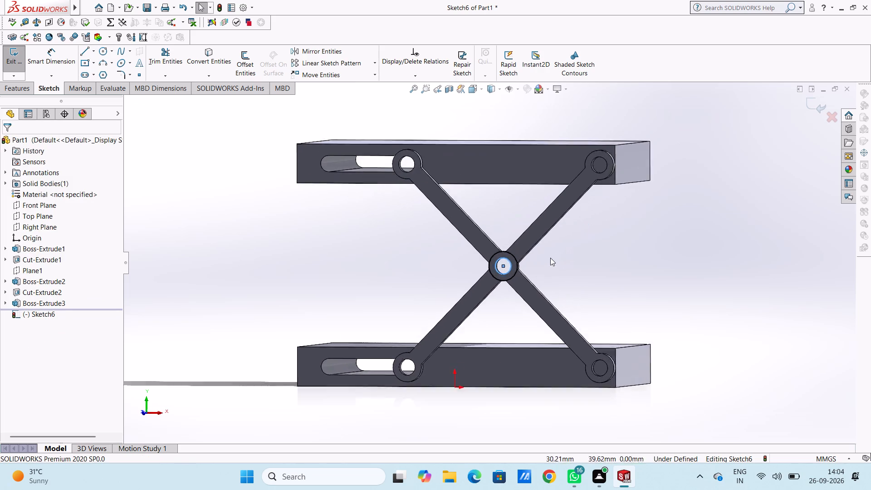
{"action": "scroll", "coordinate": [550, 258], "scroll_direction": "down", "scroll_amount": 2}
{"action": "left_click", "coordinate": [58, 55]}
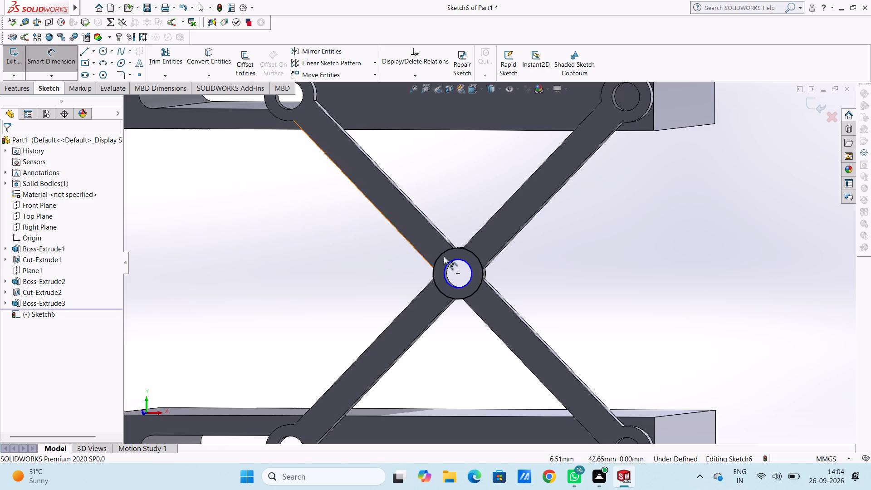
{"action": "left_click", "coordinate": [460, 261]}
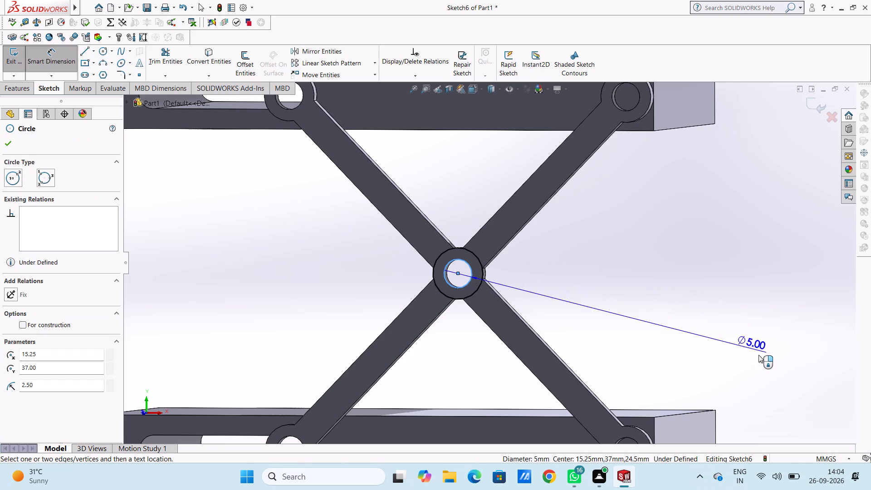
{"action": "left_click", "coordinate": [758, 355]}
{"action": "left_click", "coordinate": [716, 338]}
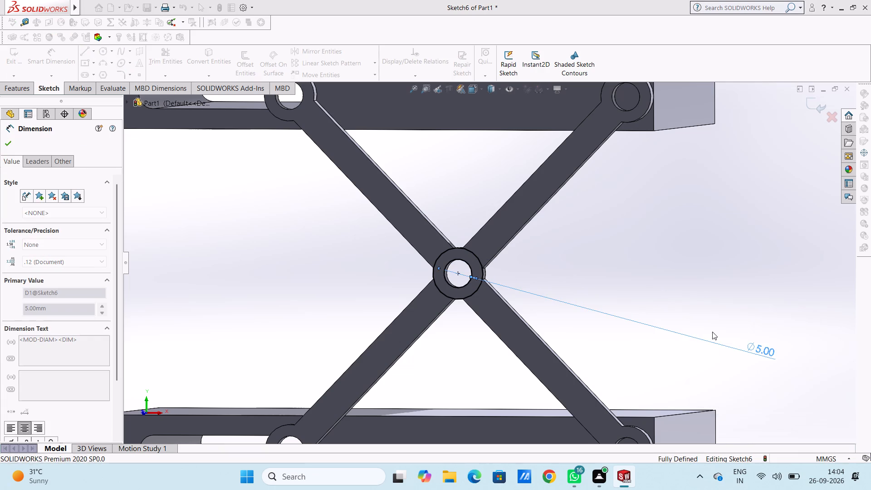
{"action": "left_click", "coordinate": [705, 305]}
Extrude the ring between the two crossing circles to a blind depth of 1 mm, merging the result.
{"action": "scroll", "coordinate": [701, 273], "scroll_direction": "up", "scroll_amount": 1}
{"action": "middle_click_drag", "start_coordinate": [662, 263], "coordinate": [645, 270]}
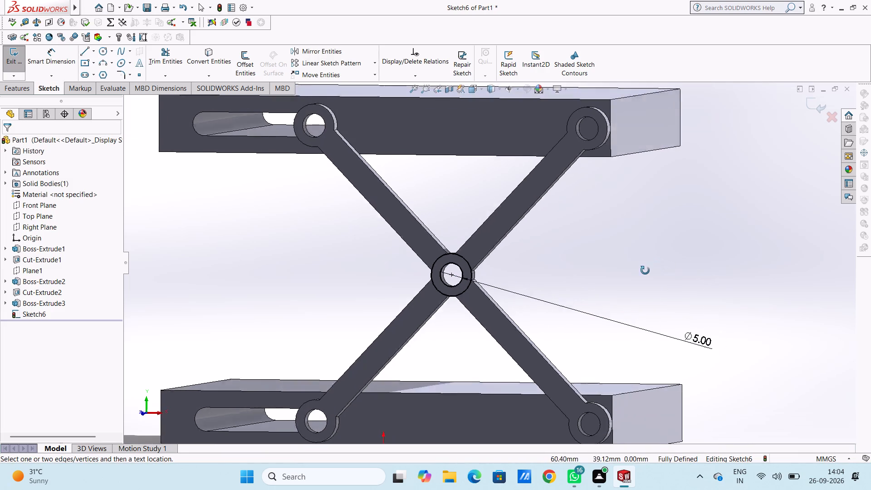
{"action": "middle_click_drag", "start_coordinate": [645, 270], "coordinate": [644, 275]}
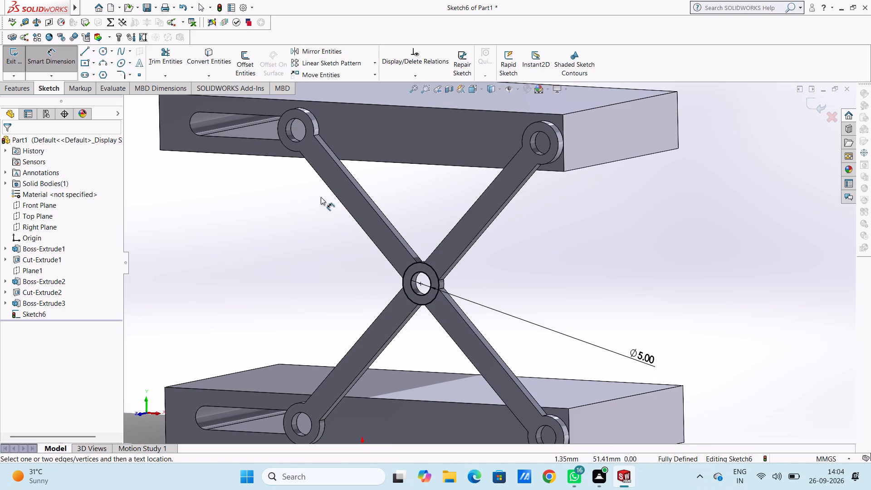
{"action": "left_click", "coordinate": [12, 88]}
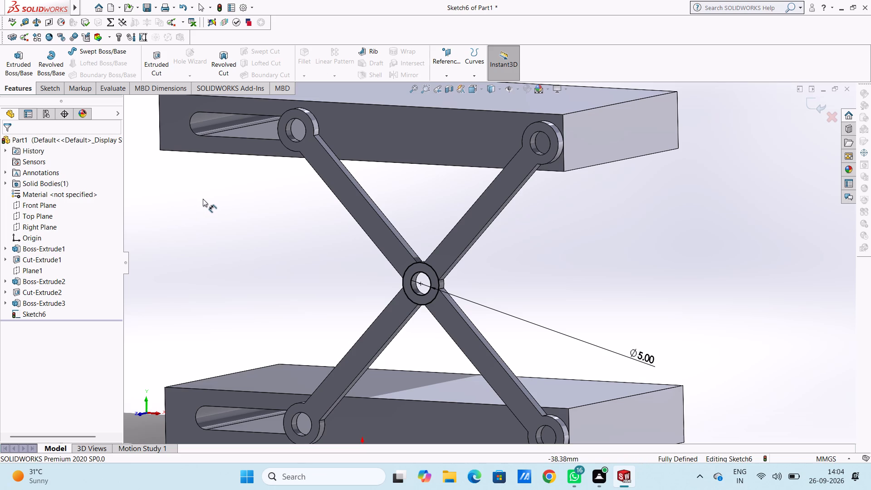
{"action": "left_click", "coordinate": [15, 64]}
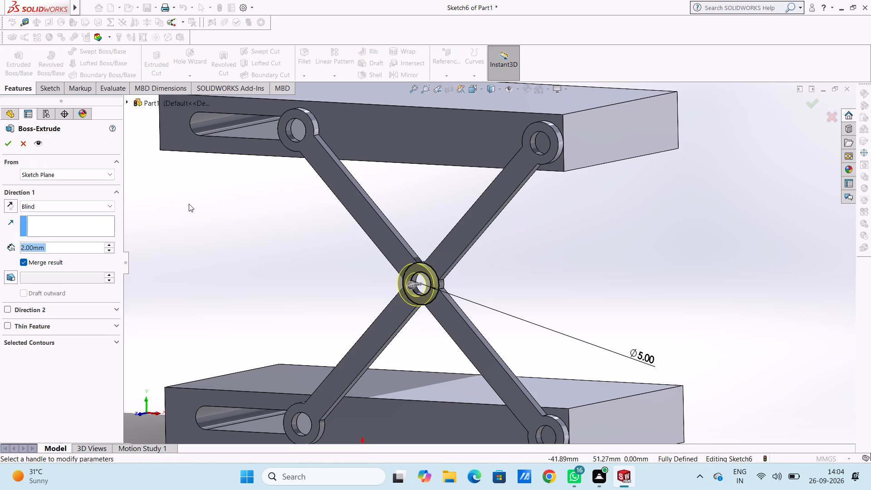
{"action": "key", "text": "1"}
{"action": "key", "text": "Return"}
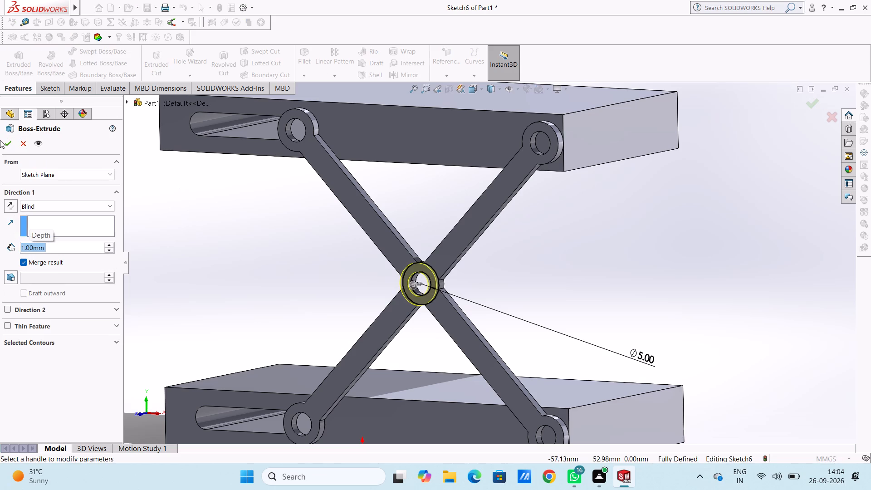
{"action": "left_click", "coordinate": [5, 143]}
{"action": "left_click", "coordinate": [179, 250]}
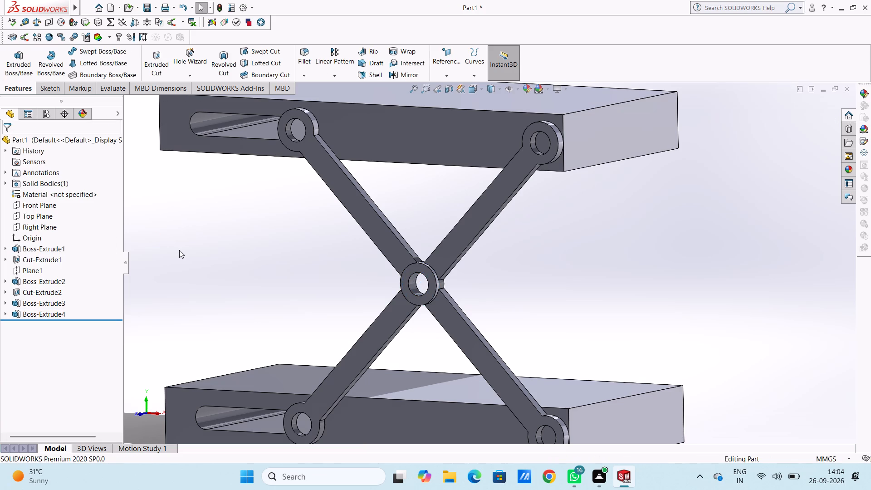
Examine the central pivot ring and the crossing links between the blocks from several angles.
{"action": "scroll", "coordinate": [179, 250], "scroll_direction": "up", "scroll_amount": 2}
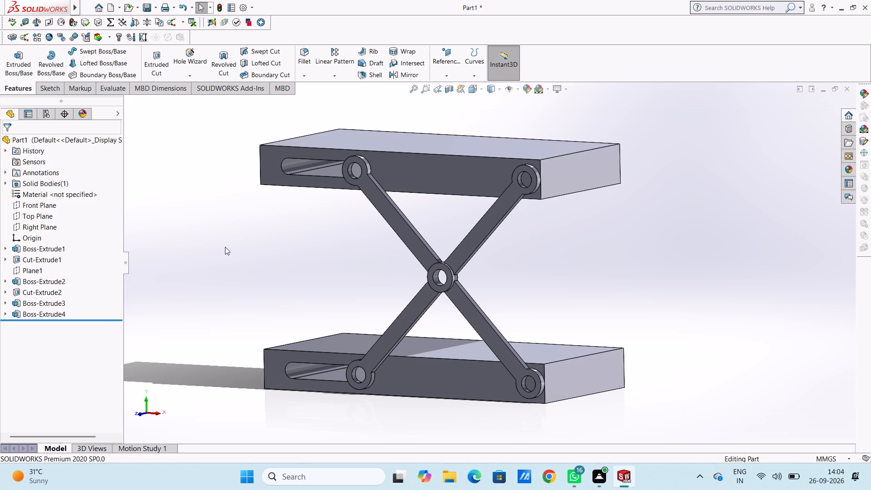
{"action": "middle_click_drag", "start_coordinate": [225, 247], "coordinate": [216, 258]}
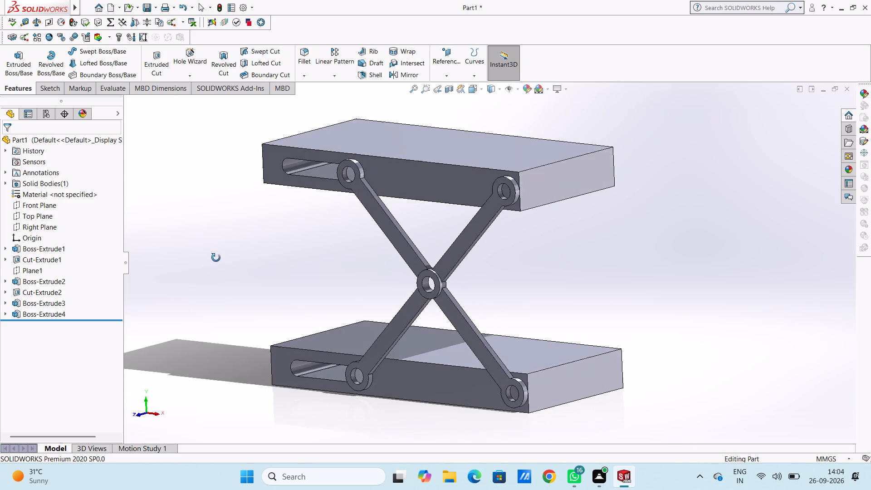
{"action": "middle_click_drag", "start_coordinate": [216, 258], "coordinate": [176, 264]}
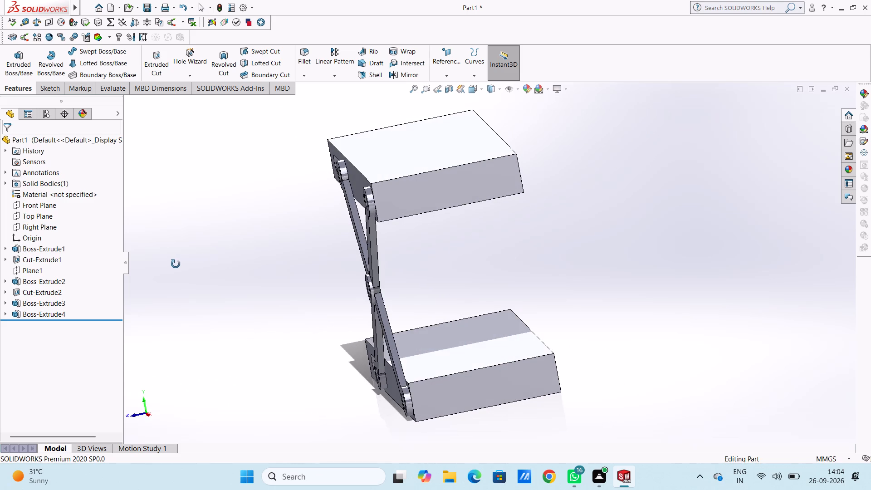
{"action": "middle_click_drag", "start_coordinate": [176, 264], "coordinate": [216, 263]}
{"action": "middle_click", "coordinate": [216, 263]}
{"action": "middle_click", "coordinate": [216, 263]}
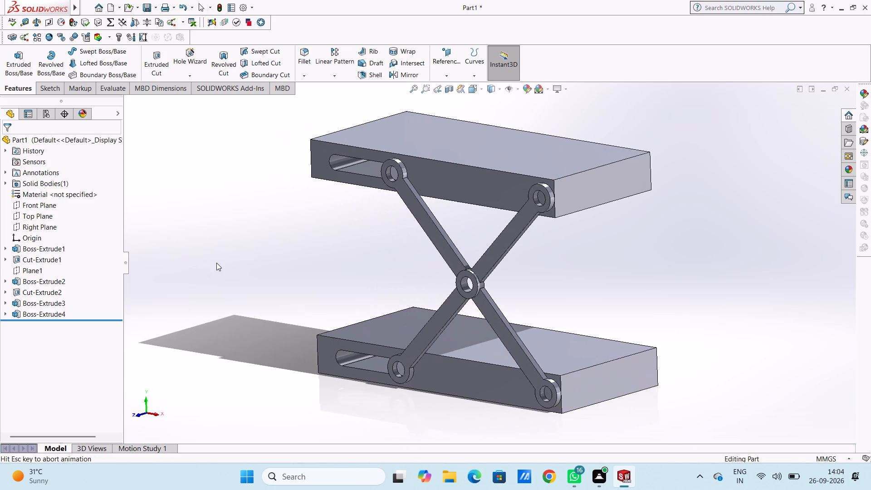
{"action": "key", "text": "Escape"}
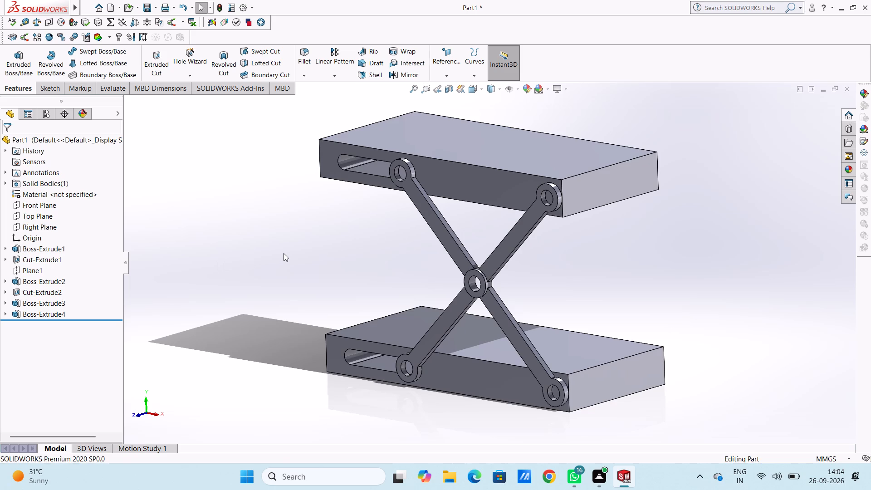
Undo the central ring extrusion, its sketch and the 2 mm link extrusion, back to the open scissor sketch.
{"action": "key", "text": "ctrl+z"}
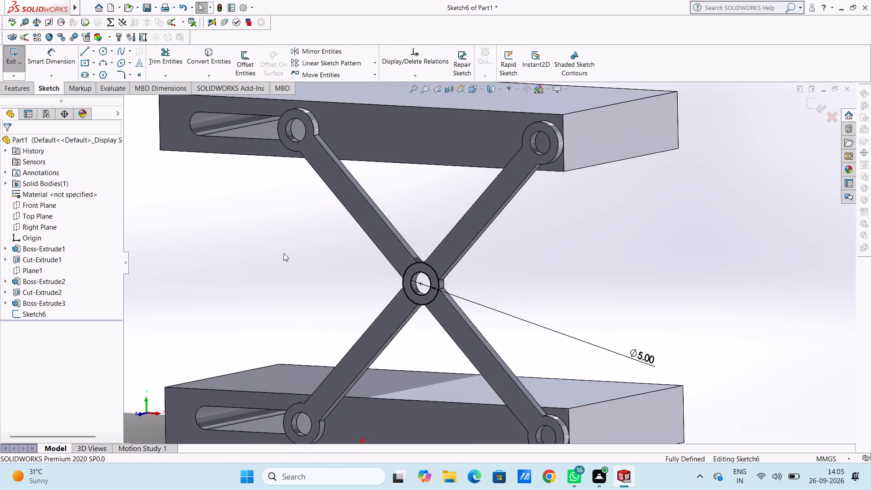
{"action": "key", "text": "ctrl+z"}
{"action": "key", "text": "ctrl+z"}
{"action": "key", "text": "ctrl+z"}
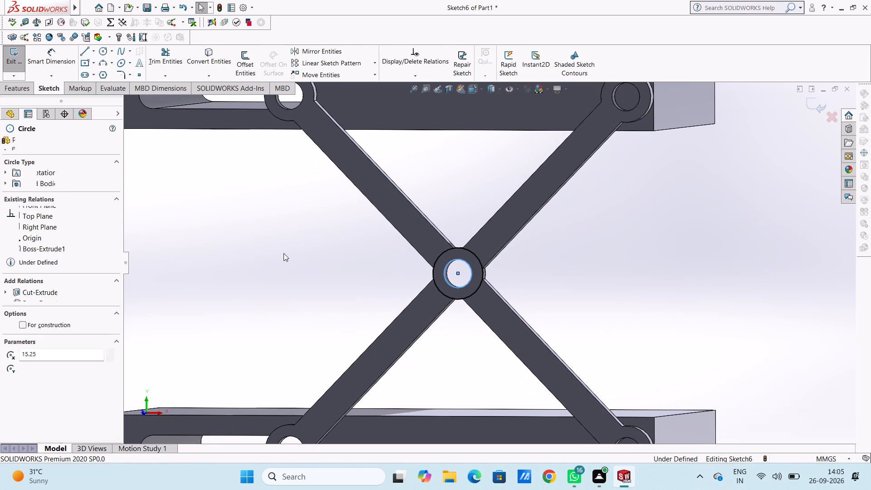
{"action": "key", "text": "ctrl+z"}
{"action": "key", "text": "ctrl+z"}
{"action": "key", "text": "ctrl+z"}
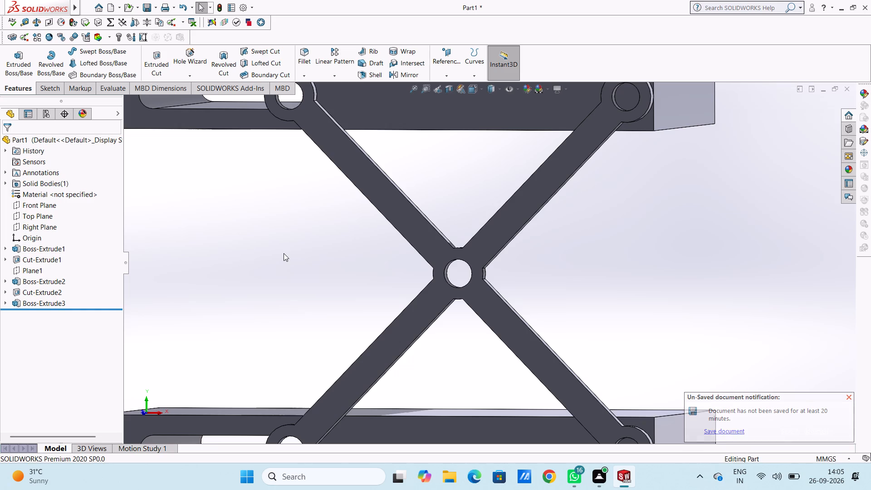
{"action": "key", "text": "ctrl+z"}
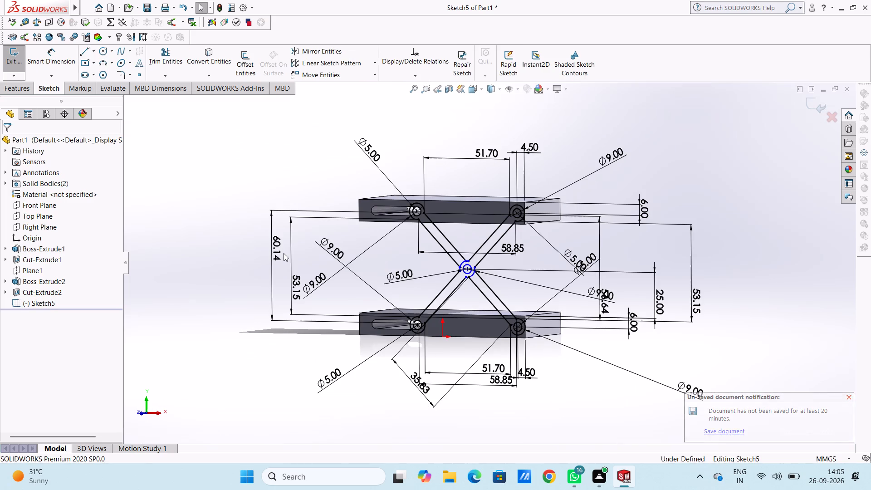
Delete the upper-right link arm from the scissor sketch: both of its lines and its two outer pivot circles, along with their dimensions.
{"action": "scroll", "coordinate": [487, 213], "scroll_direction": "down", "scroll_amount": 3}
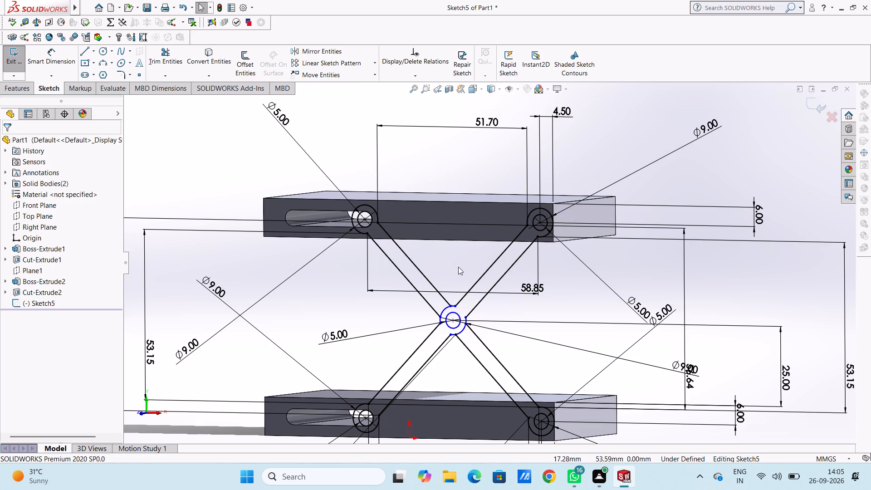
{"action": "left_click", "coordinate": [498, 259]}
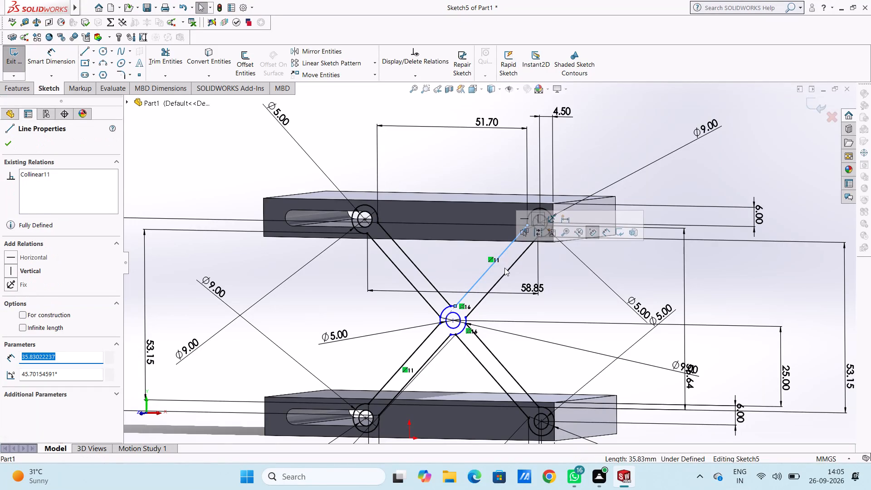
{"action": "key", "text": "Delete"}
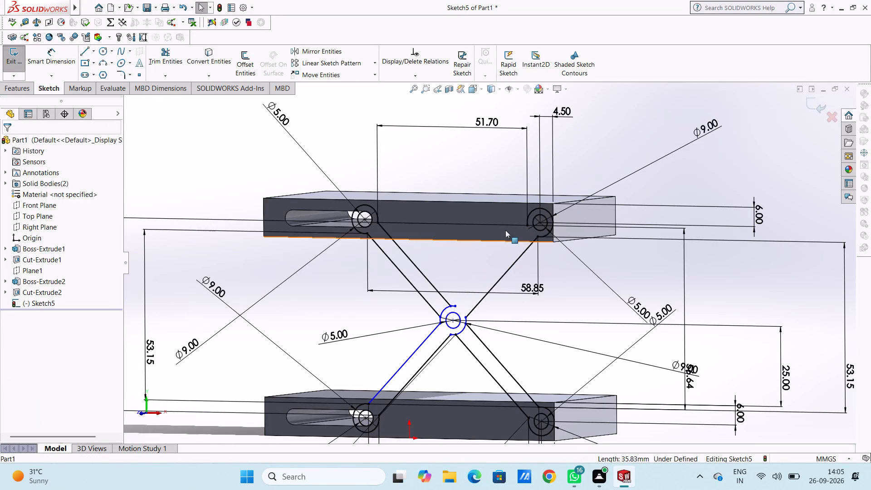
{"action": "left_click_drag", "start_coordinate": [510, 203], "coordinate": [579, 255]}
{"action": "key", "text": "Delete"}
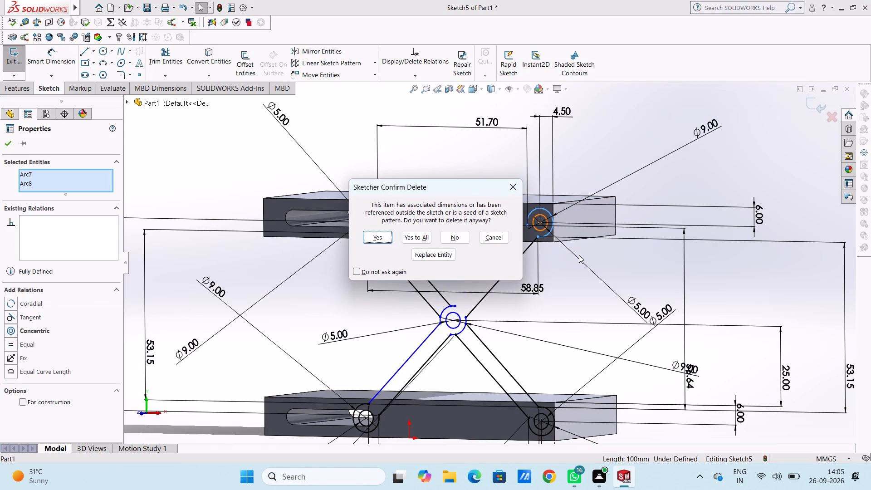
{"action": "left_click", "coordinate": [386, 237]}
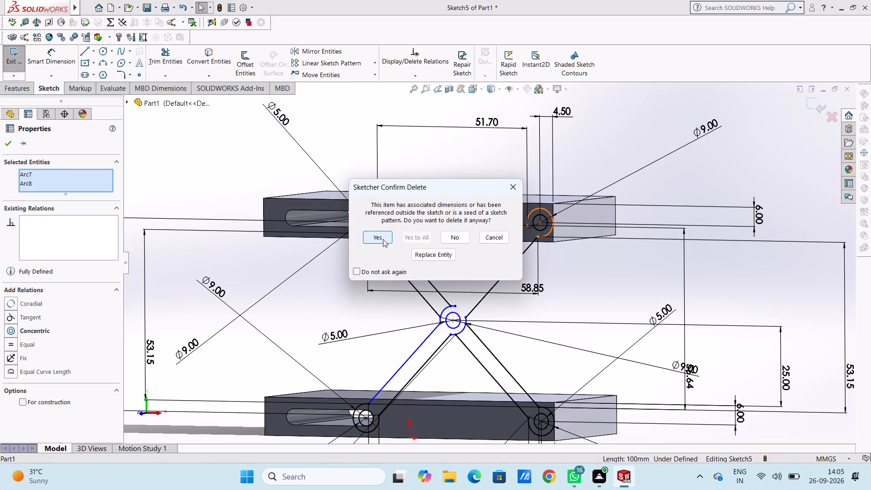
{"action": "left_click", "coordinate": [383, 239]}
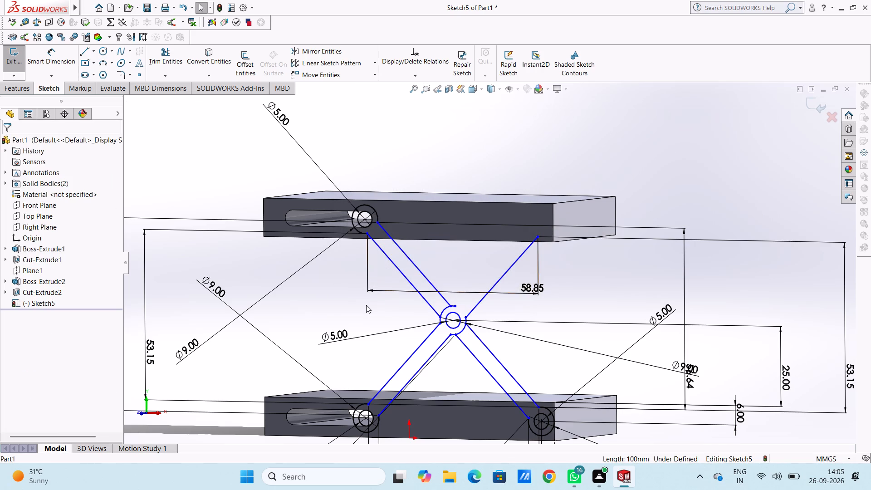
{"action": "left_click", "coordinate": [503, 274]}
{"action": "key", "text": "Delete"}
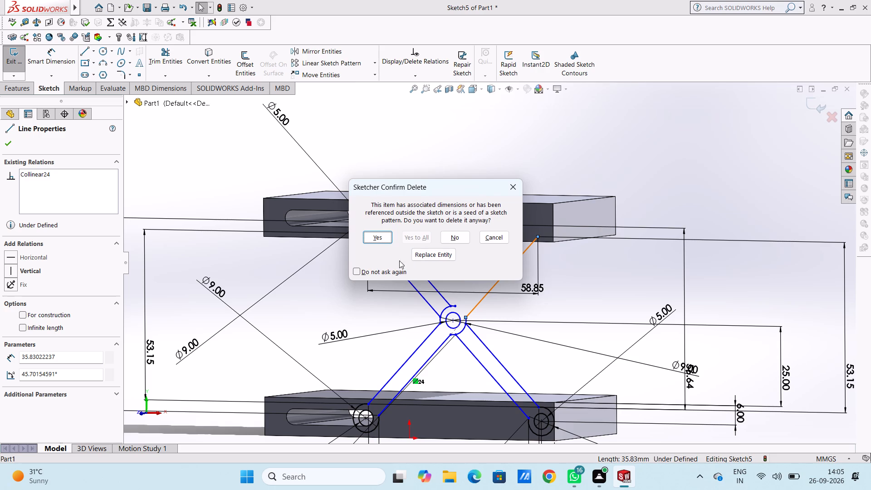
{"action": "left_click", "coordinate": [381, 241]}
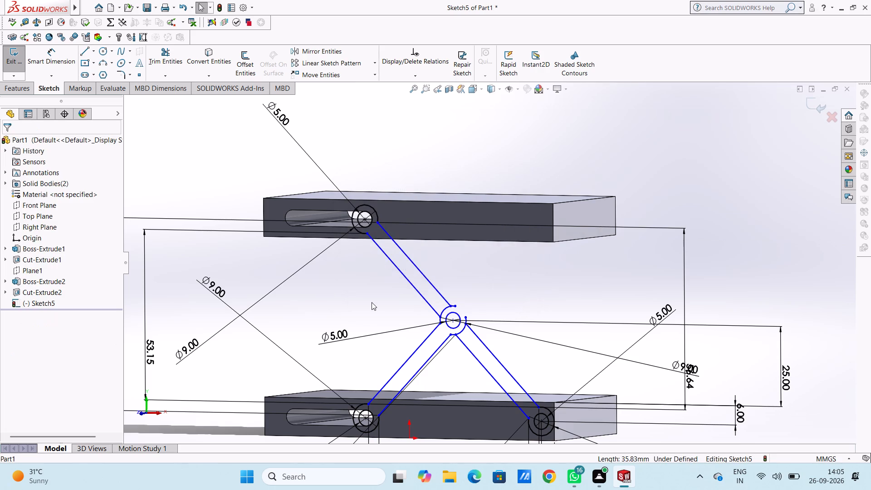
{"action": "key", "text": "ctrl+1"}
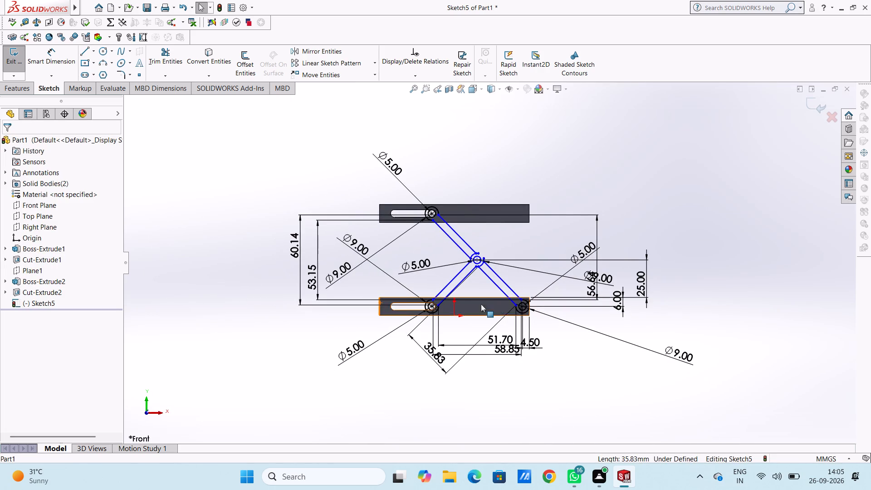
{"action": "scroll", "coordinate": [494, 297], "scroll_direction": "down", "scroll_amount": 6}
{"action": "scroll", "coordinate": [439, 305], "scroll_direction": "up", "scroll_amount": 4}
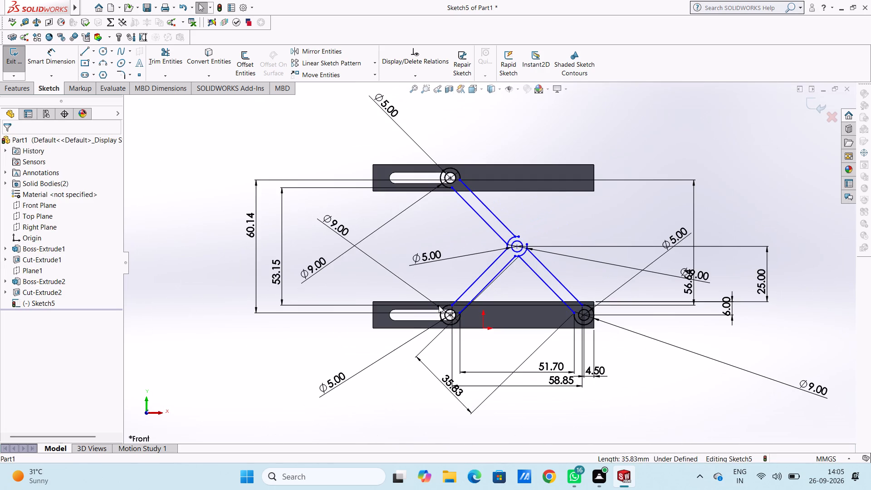
Delete the lower-left link arm from the scissor sketch: its two outer pivot circles and both of its lines, along with their dimensions.
{"action": "scroll", "coordinate": [537, 304], "scroll_direction": "down", "scroll_amount": 1}
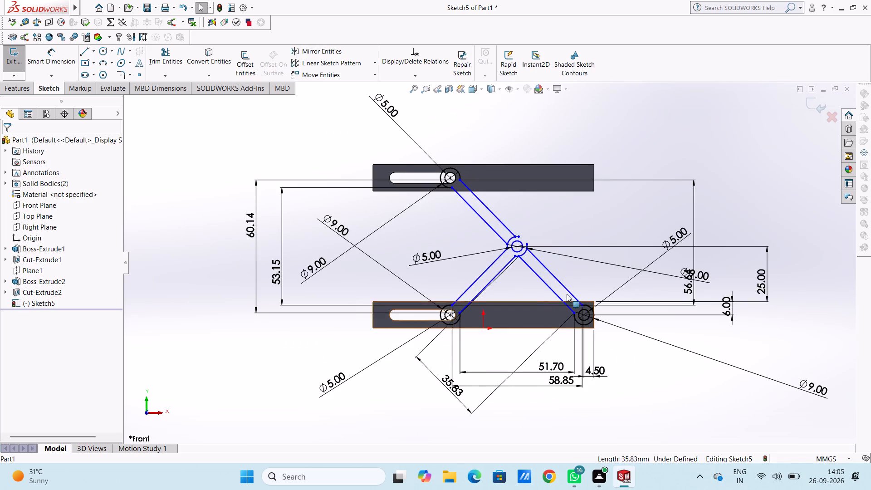
{"action": "scroll", "coordinate": [567, 294], "scroll_direction": "down", "scroll_amount": 1}
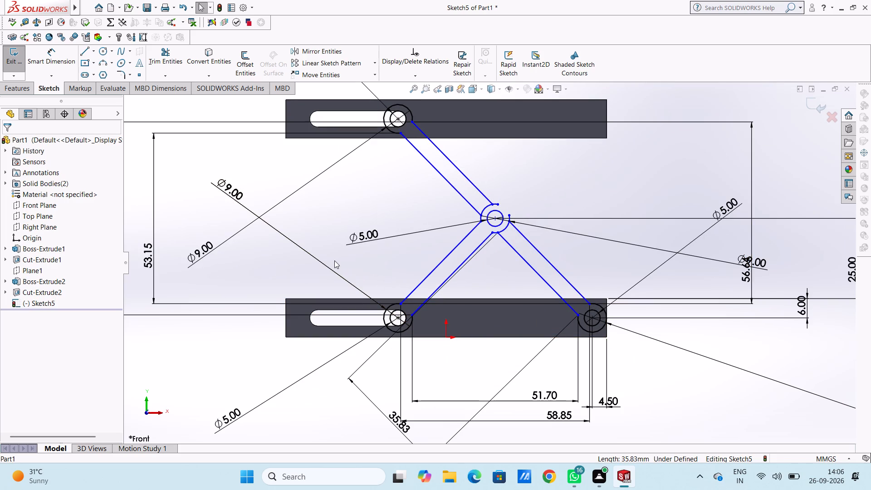
{"action": "left_click_drag", "start_coordinate": [334, 260], "coordinate": [469, 363]}
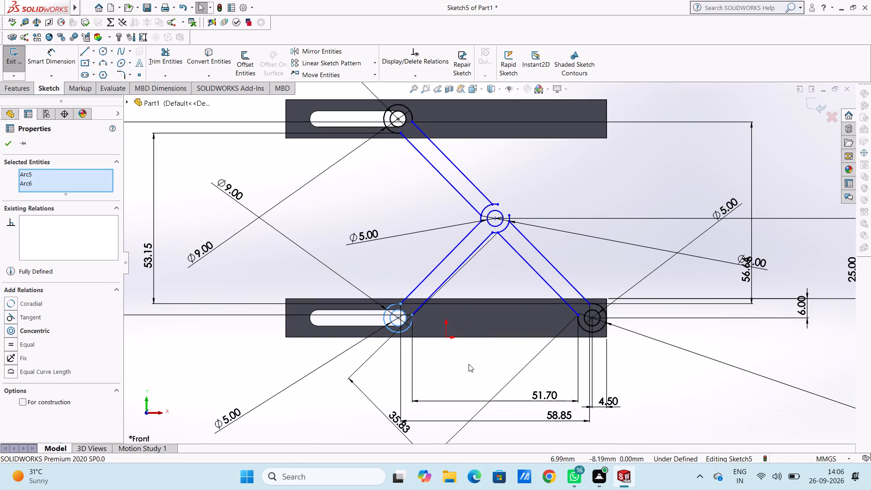
{"action": "key", "text": "Delete"}
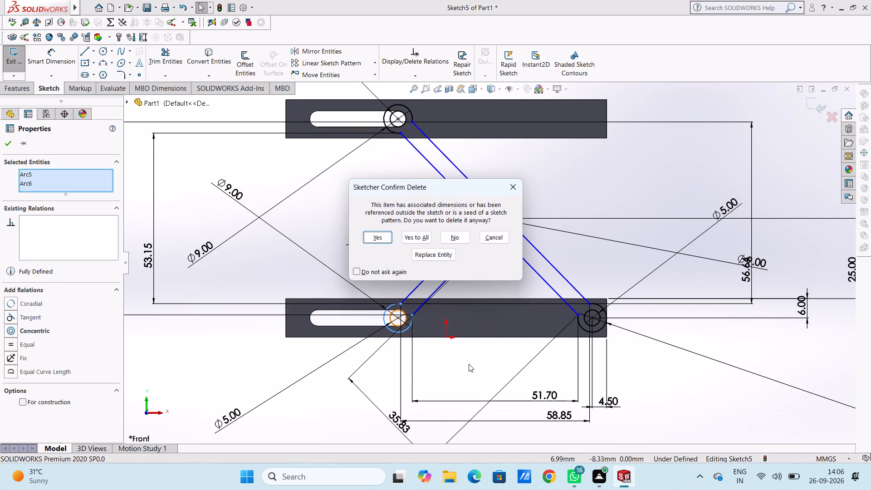
{"action": "left_click", "coordinate": [366, 238]}
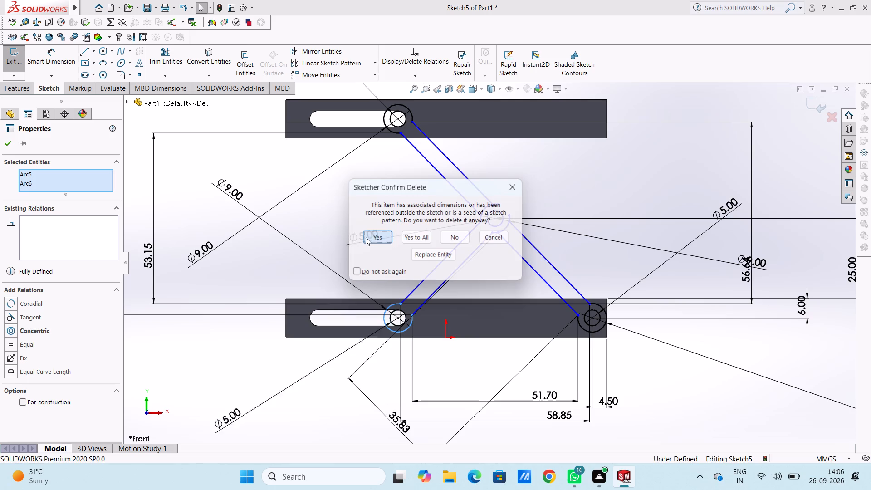
{"action": "left_click", "coordinate": [367, 238]}
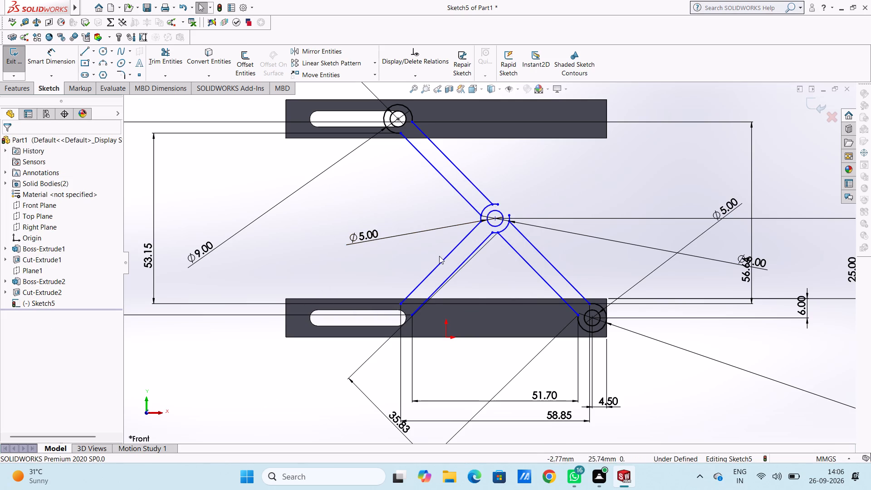
{"action": "left_click", "coordinate": [443, 258]}
{"action": "key", "text": "Delete"}
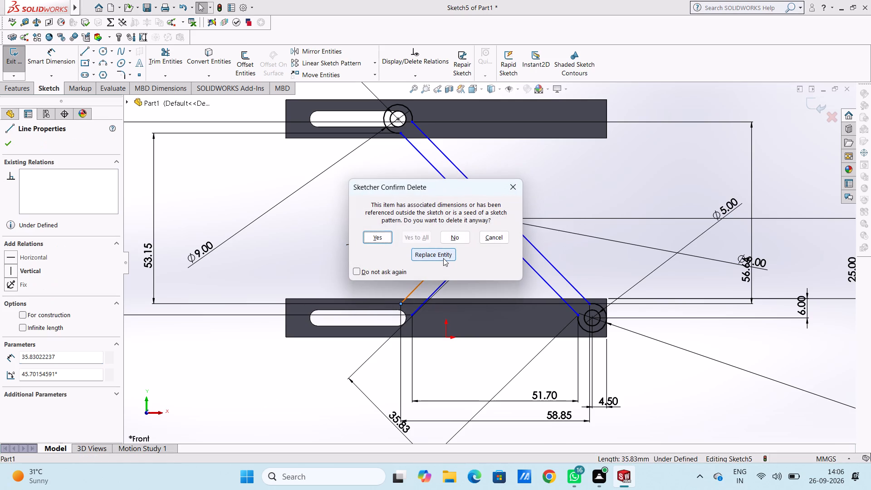
{"action": "left_click", "coordinate": [382, 237]}
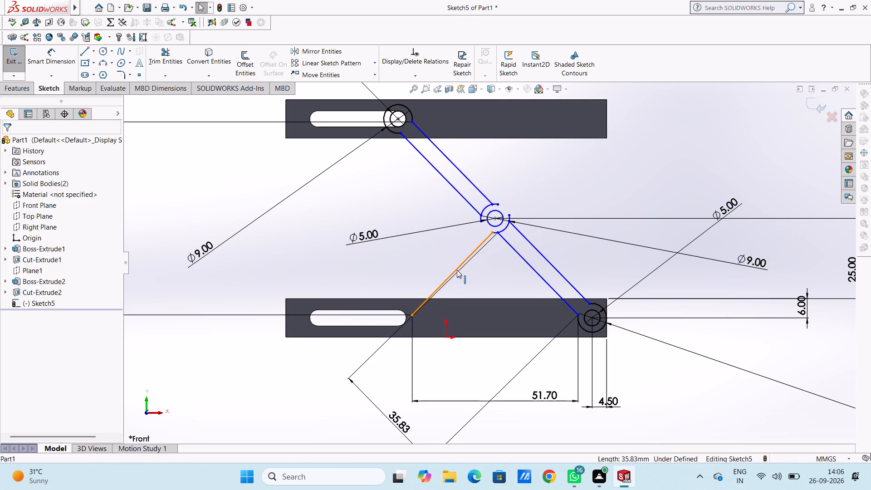
{"action": "left_click", "coordinate": [457, 270]}
{"action": "key", "text": "Delete"}
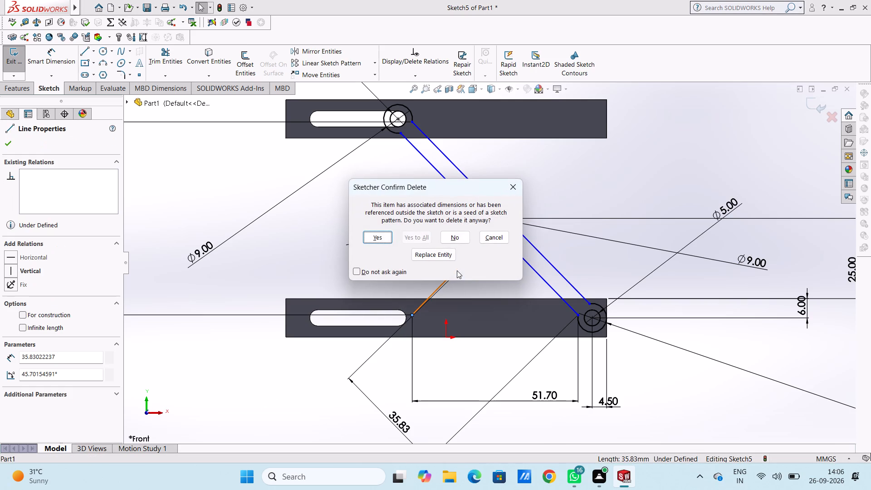
{"action": "left_click", "coordinate": [368, 238]}
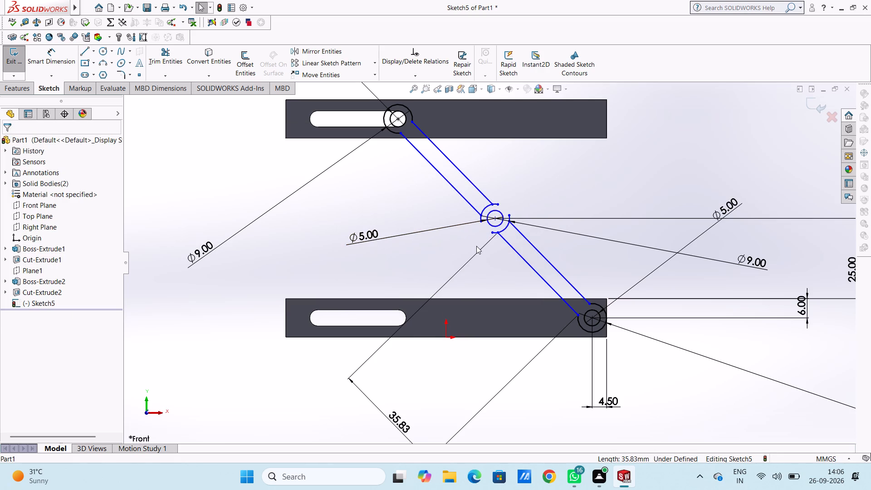
Draw a full circle of 4.5 mm radius centred on the central pivot, coinciding with the two remaining outer arcs.
{"action": "scroll", "coordinate": [534, 187], "scroll_direction": "down", "scroll_amount": 3}
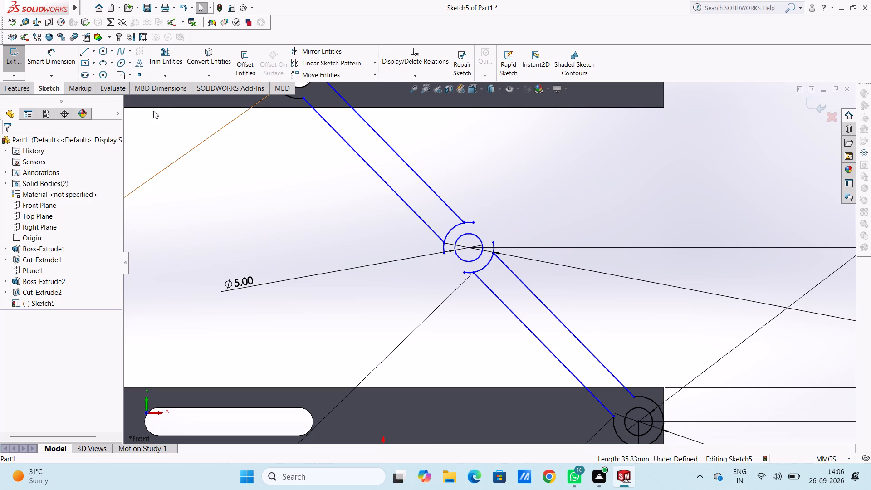
{"action": "left_click", "coordinate": [101, 49]}
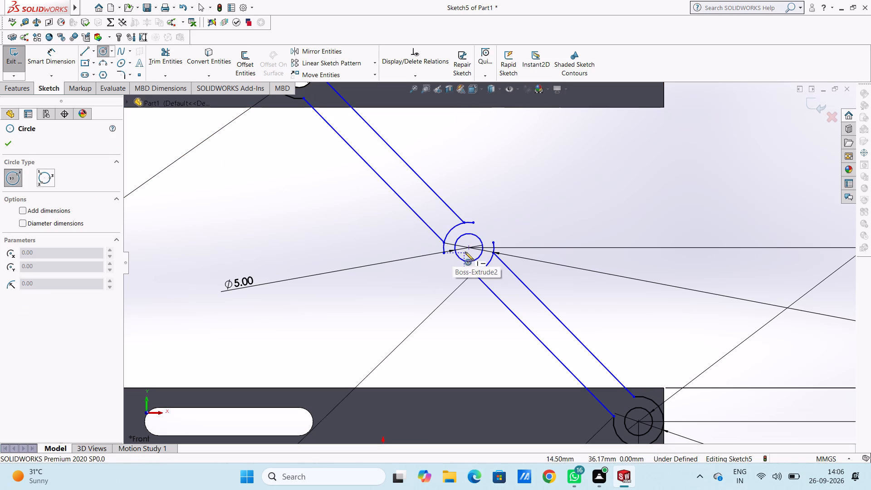
{"action": "left_click", "coordinate": [468, 248]}
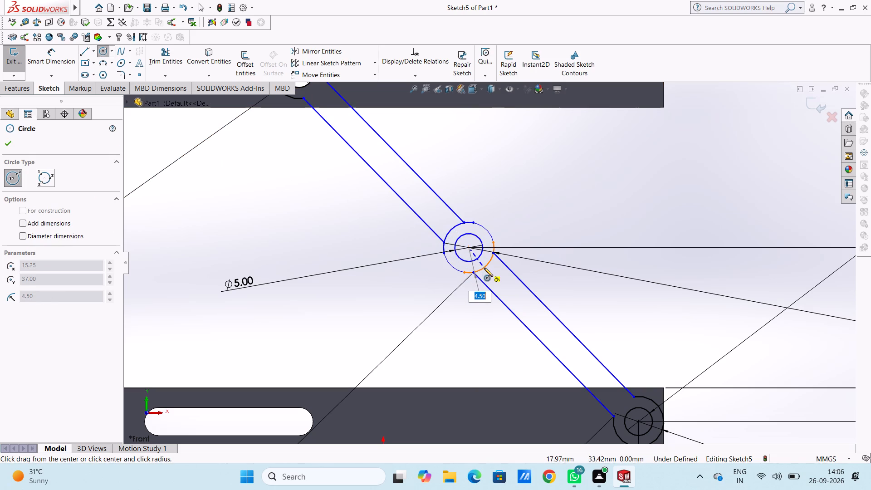
{"action": "left_click", "coordinate": [484, 268]}
{"action": "key", "text": "Escape"}
{"action": "key", "text": "Escape"}
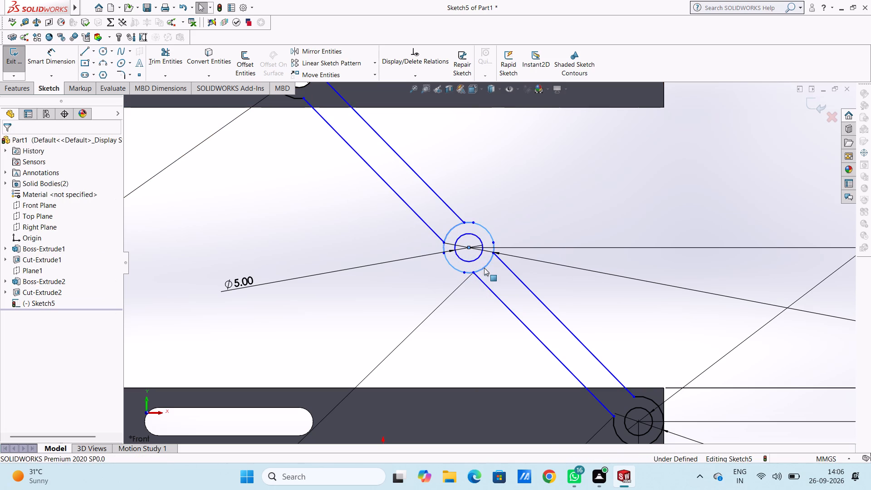
{"action": "key", "text": "Escape"}
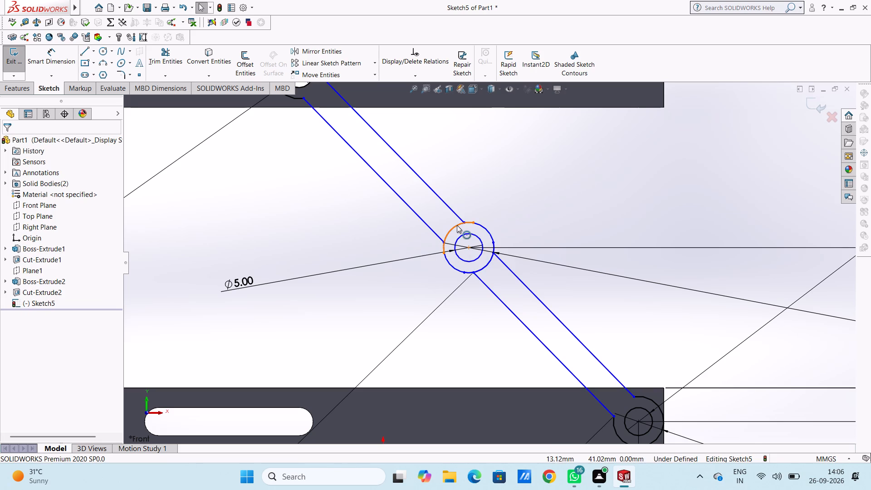
Delete the two old outer arcs around the central pivot, along with their associated dimension.
{"action": "left_click", "coordinate": [457, 225]}
{"action": "key", "text": "Delete"}
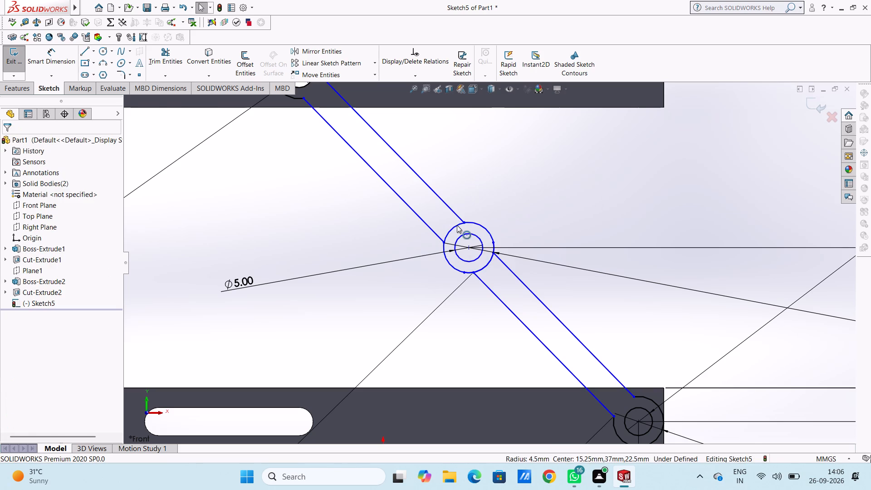
{"action": "left_click", "coordinate": [489, 263]}
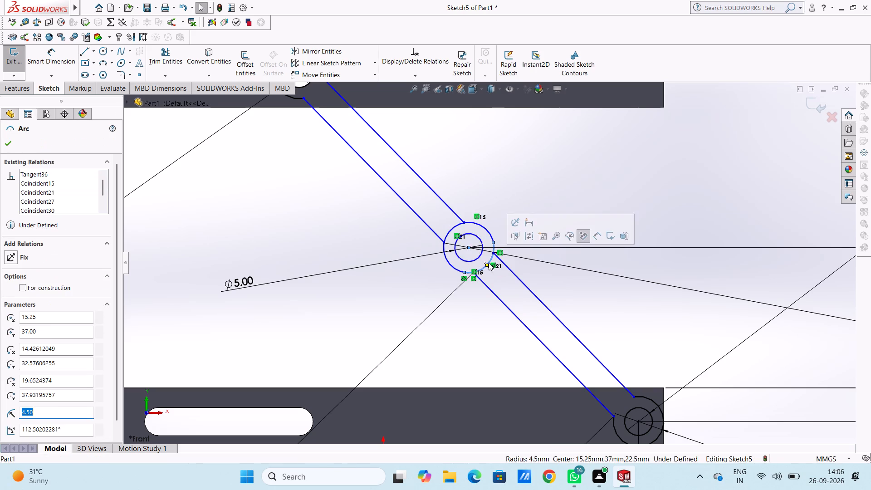
{"action": "key", "text": "Delete"}
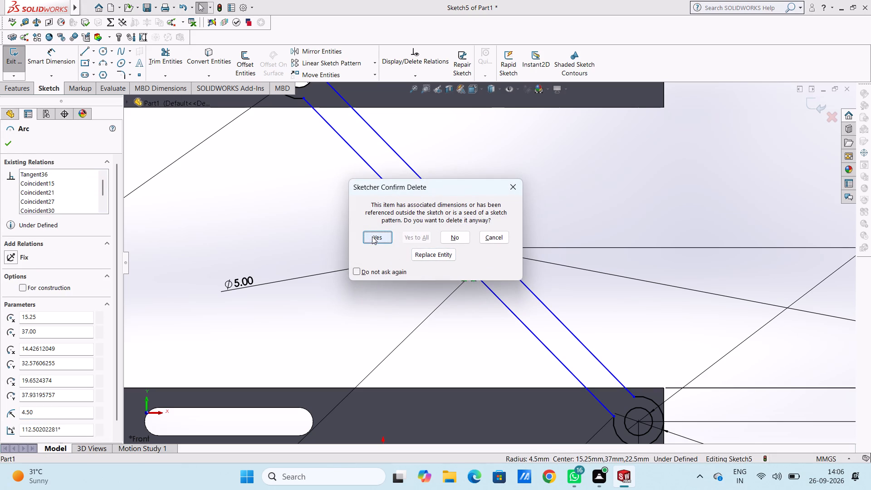
{"action": "left_click", "coordinate": [372, 236]}
{"action": "scroll", "coordinate": [369, 246], "scroll_direction": "up", "scroll_amount": 2}
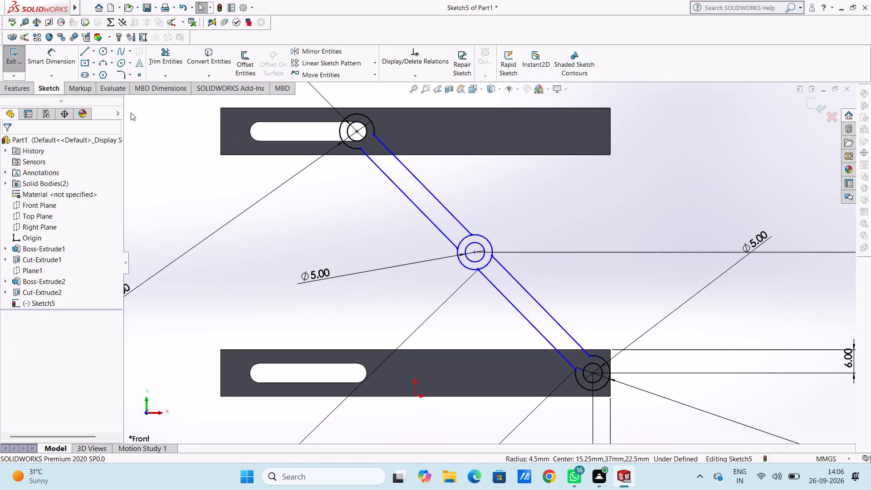
Dimension the central pivot's new outer circle with a diameter of 9 mm.
{"action": "left_click", "coordinate": [55, 65]}
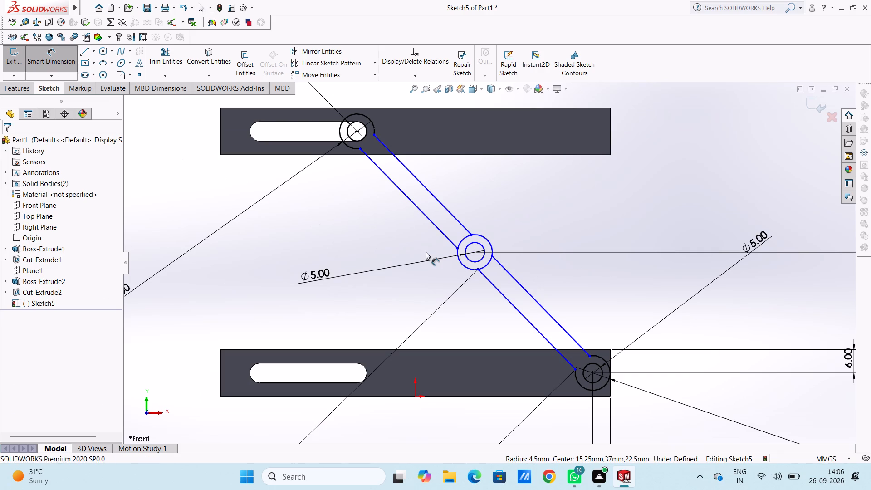
{"action": "left_click", "coordinate": [489, 239]}
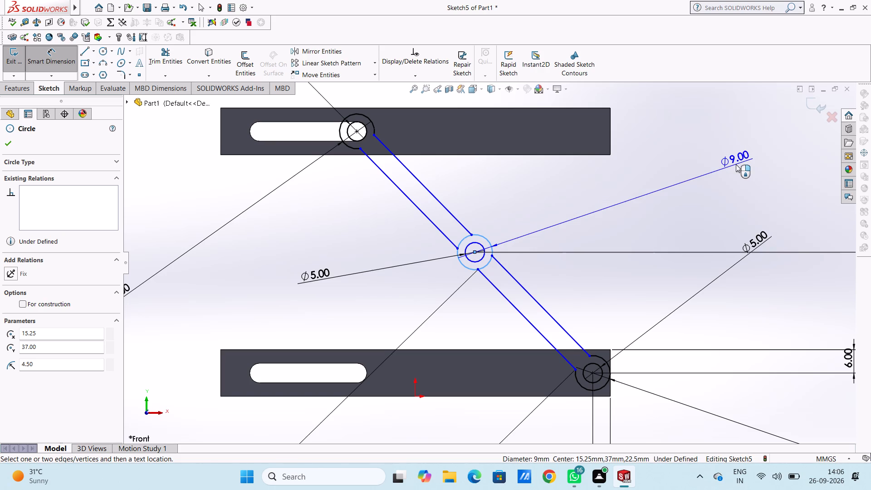
{"action": "left_click", "coordinate": [736, 164]}
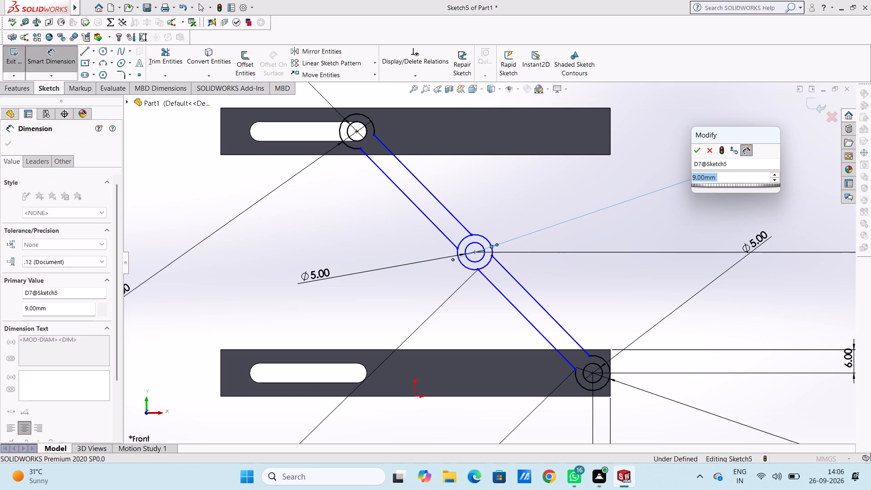
{"action": "left_click", "coordinate": [698, 154]}
{"action": "left_click", "coordinate": [634, 165]}
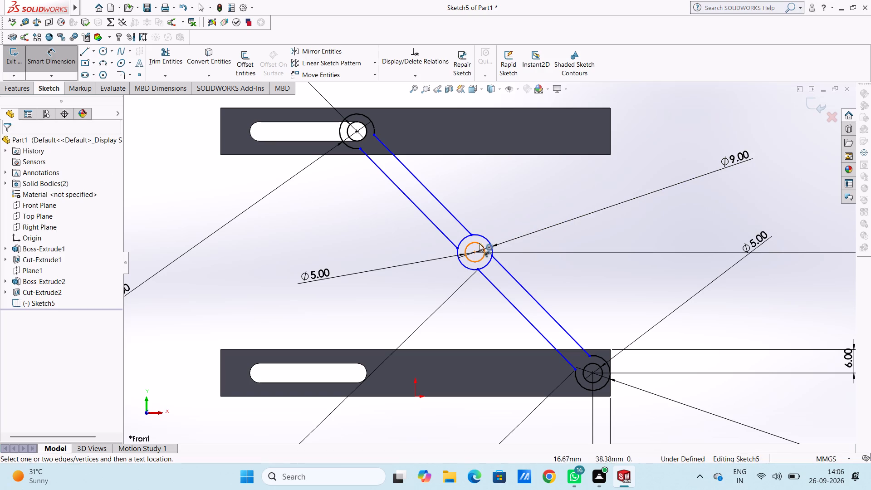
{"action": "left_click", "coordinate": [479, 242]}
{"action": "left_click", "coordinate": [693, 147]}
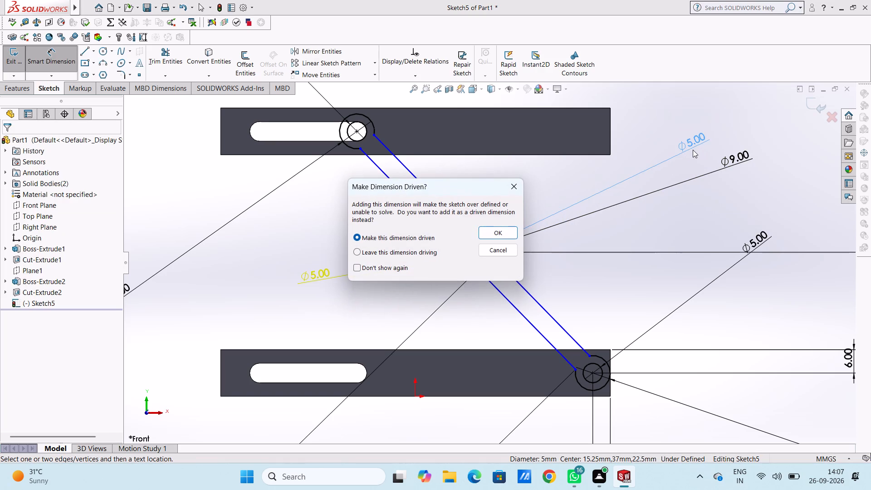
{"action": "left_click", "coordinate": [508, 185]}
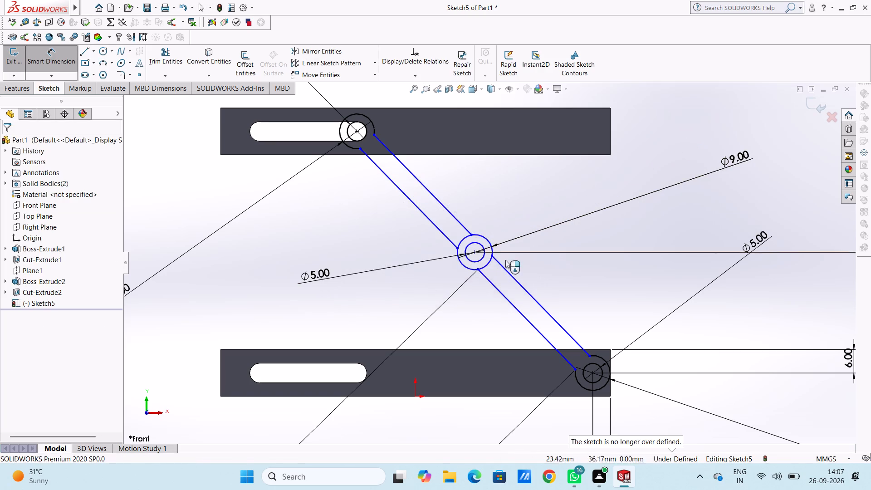
Trim the central pivot's outer circle between the link lines, on both its upper-left and lower-right sides.
{"action": "scroll", "coordinate": [503, 264], "scroll_direction": "down", "scroll_amount": 4}
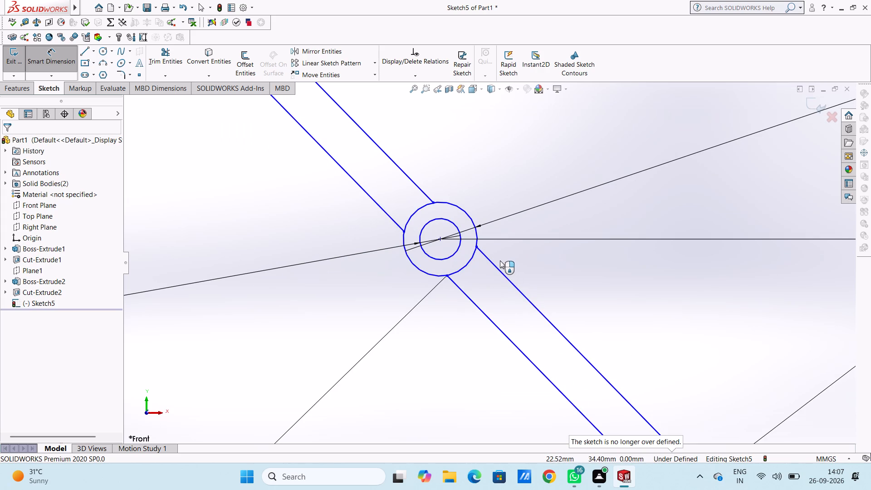
{"action": "scroll", "coordinate": [500, 260], "scroll_direction": "up", "scroll_amount": 6}
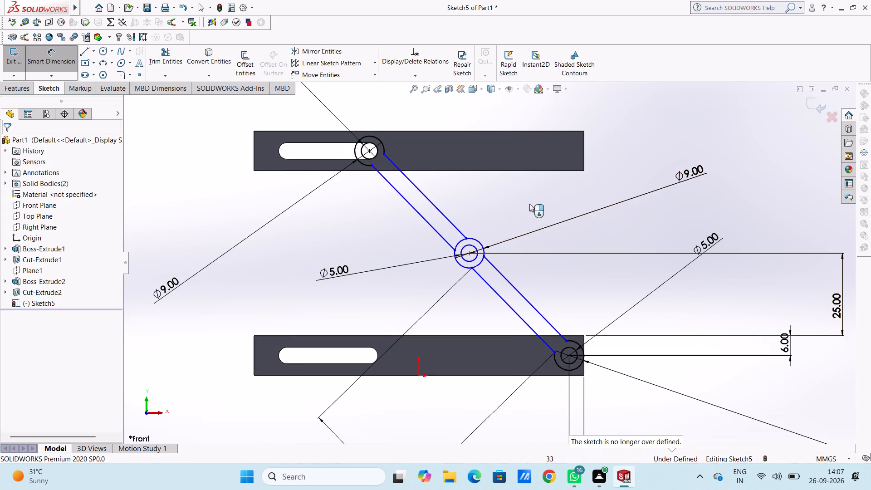
{"action": "scroll", "coordinate": [529, 203], "scroll_direction": "up", "scroll_amount": 1}
{"action": "middle_click_drag", "start_coordinate": [529, 203], "coordinate": [524, 206]}
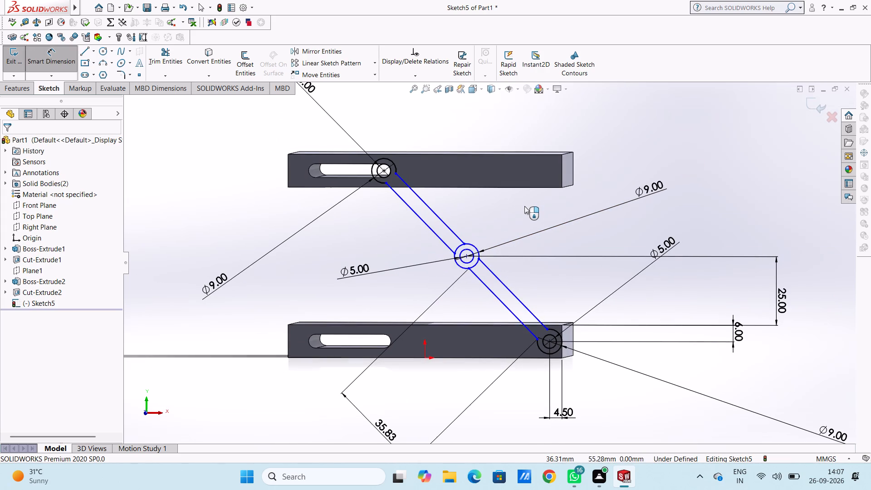
{"action": "scroll", "coordinate": [521, 208], "scroll_direction": "down", "scroll_amount": 4}
{"action": "scroll", "coordinate": [521, 208], "scroll_direction": "up", "scroll_amount": 1}
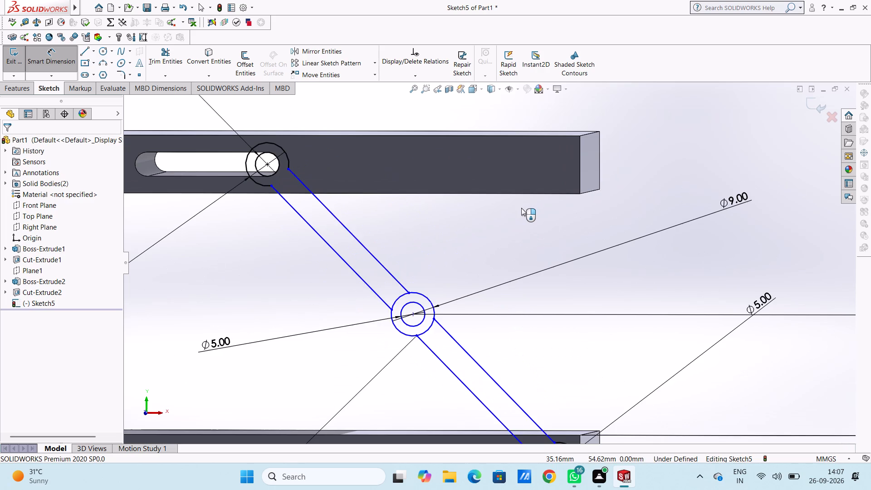
{"action": "left_click", "coordinate": [173, 56]}
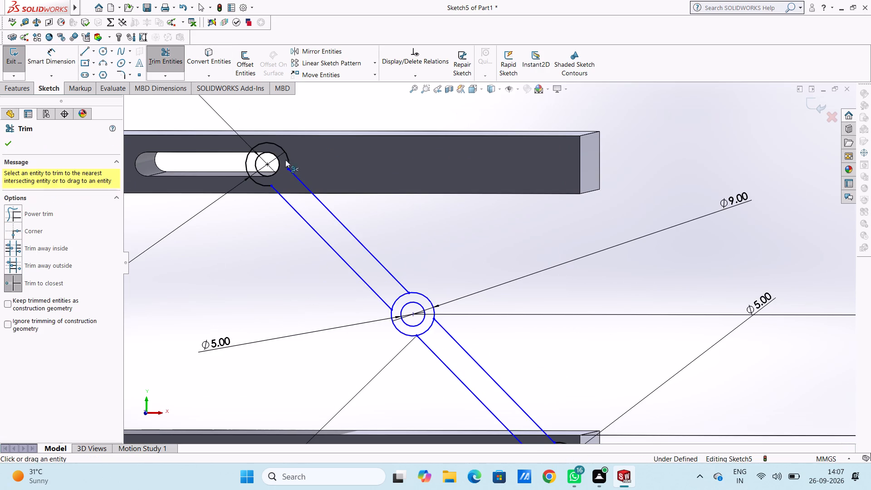
{"action": "left_click", "coordinate": [398, 299]}
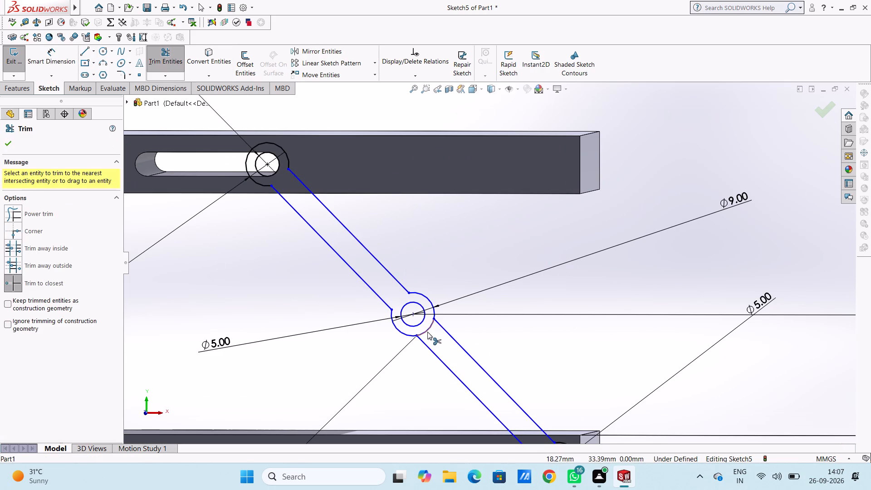
{"action": "left_click", "coordinate": [427, 331]}
{"action": "key", "text": "Escape"}
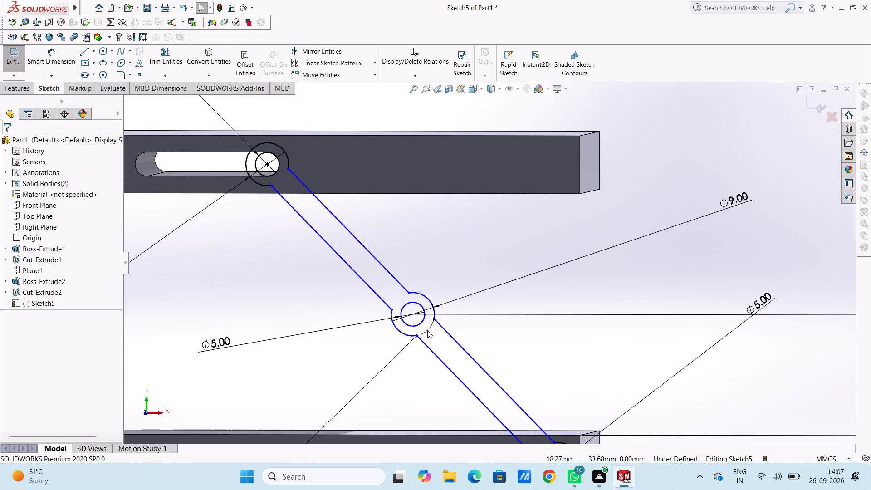
{"action": "key", "text": "Escape"}
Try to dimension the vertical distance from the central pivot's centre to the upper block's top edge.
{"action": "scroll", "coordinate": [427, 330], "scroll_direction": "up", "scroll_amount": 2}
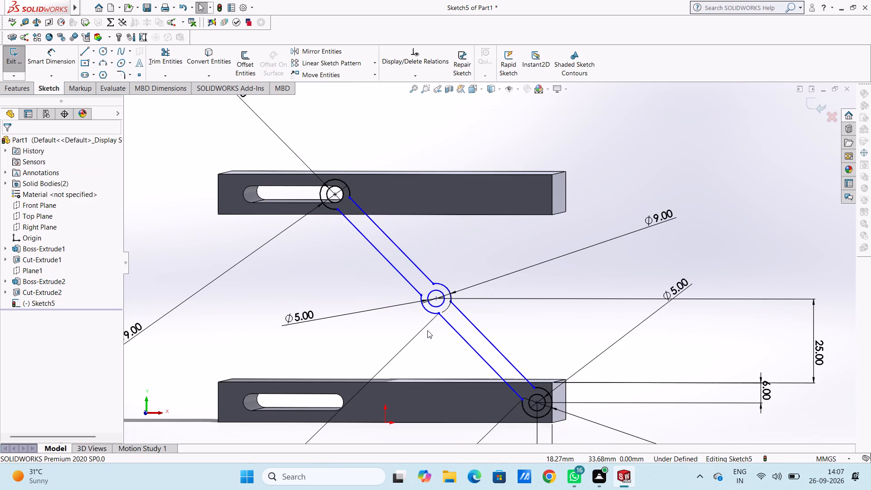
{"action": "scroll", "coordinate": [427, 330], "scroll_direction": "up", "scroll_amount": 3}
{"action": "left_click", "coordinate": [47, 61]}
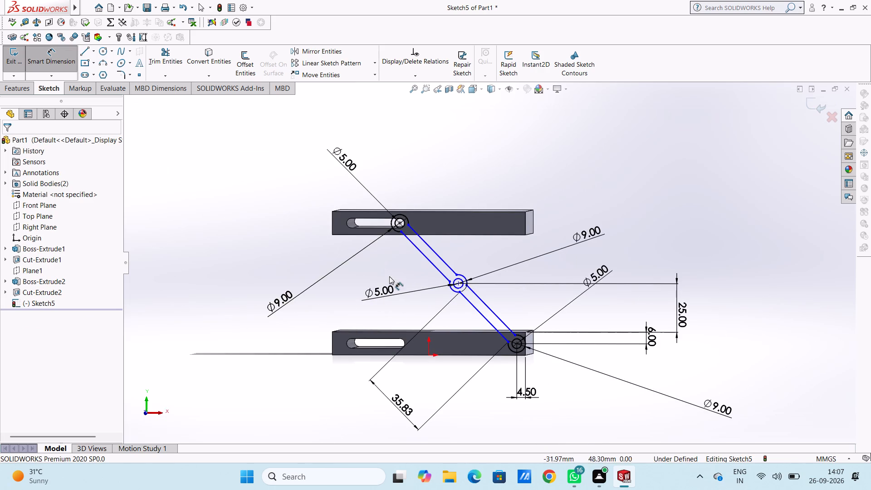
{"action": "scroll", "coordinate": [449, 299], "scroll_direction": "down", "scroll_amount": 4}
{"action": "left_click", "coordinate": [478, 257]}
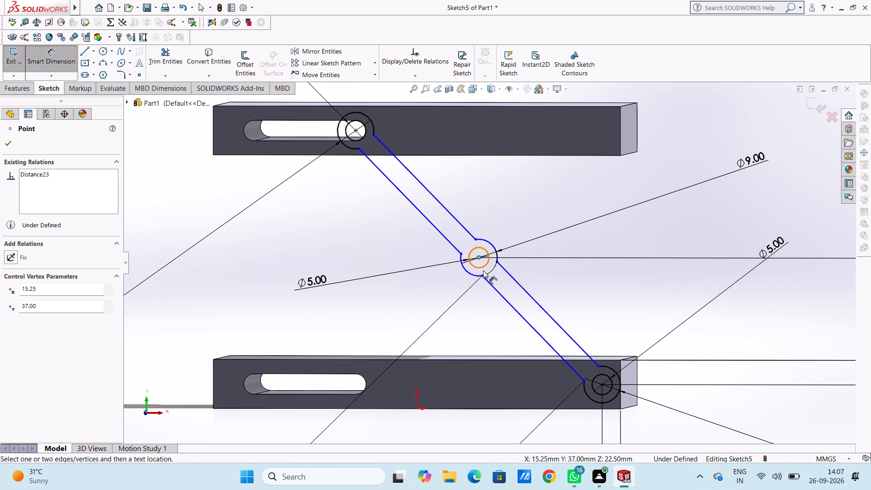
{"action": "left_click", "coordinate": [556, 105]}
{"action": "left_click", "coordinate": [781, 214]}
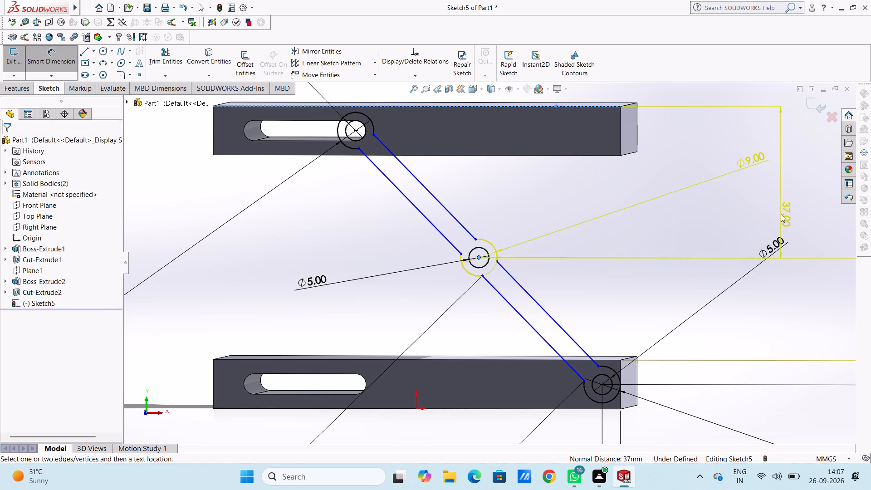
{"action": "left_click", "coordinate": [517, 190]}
Dimension the horizontal distance between the sketch origin and the central pivot's centre.
{"action": "scroll", "coordinate": [537, 207], "scroll_direction": "down", "scroll_amount": 1}
{"action": "middle_click_drag", "start_coordinate": [537, 207], "coordinate": [548, 207]}
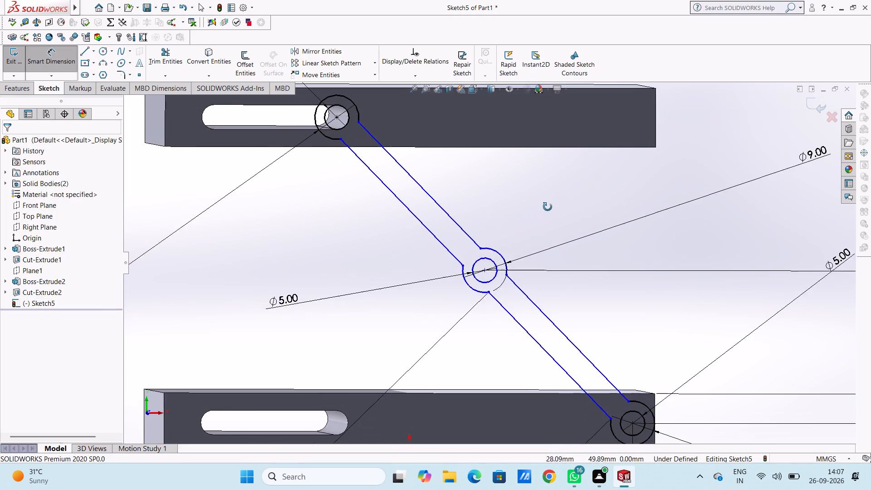
{"action": "middle_click_drag", "start_coordinate": [548, 207], "coordinate": [551, 206]}
{"action": "scroll", "coordinate": [550, 205], "scroll_direction": "up", "scroll_amount": 5}
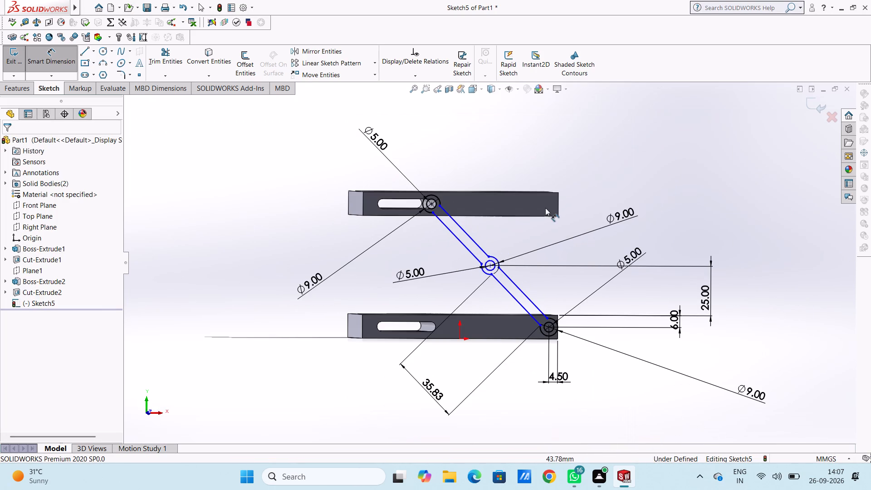
{"action": "left_click", "coordinate": [491, 268]}
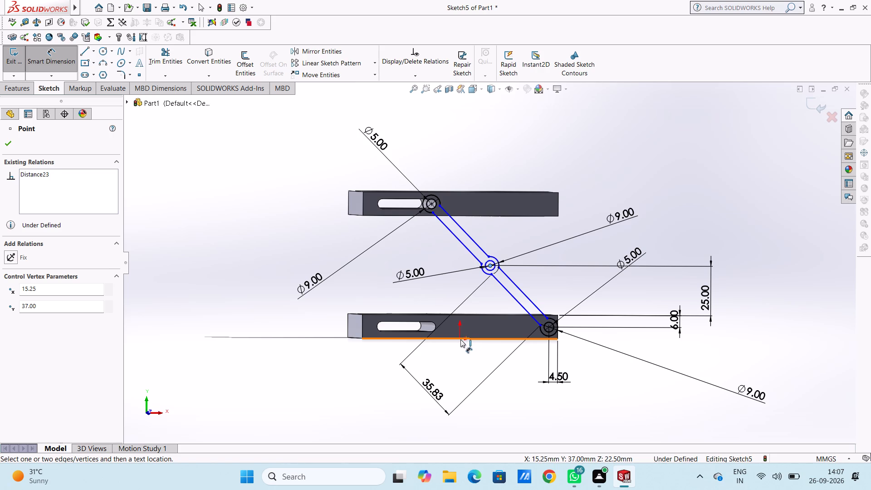
{"action": "left_click", "coordinate": [460, 339]}
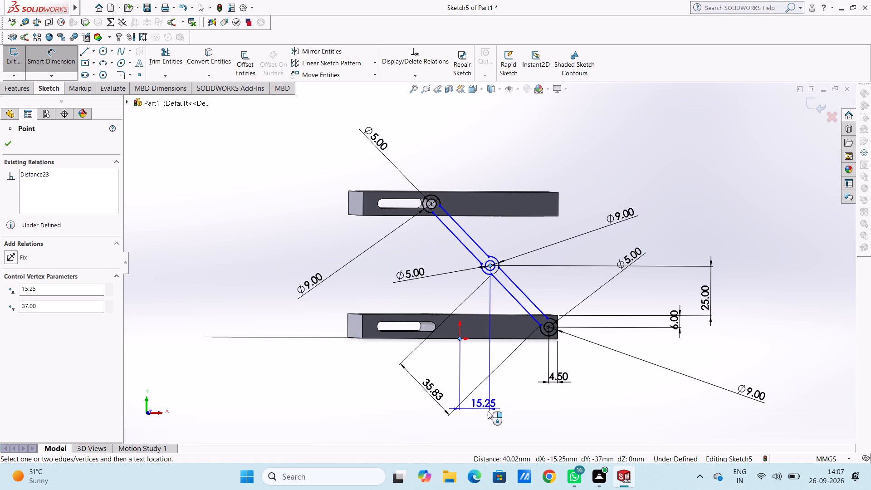
{"action": "left_click", "coordinate": [487, 413]}
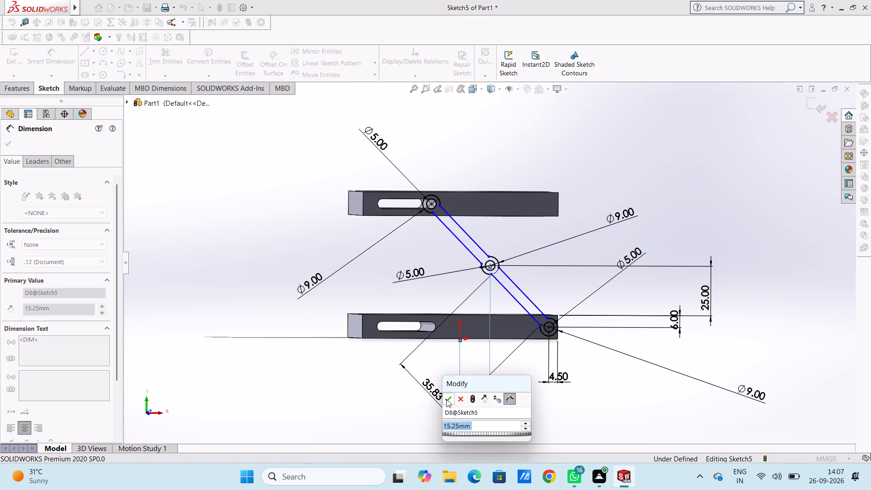
{"action": "left_click", "coordinate": [446, 399]}
{"action": "left_click", "coordinate": [379, 402]}
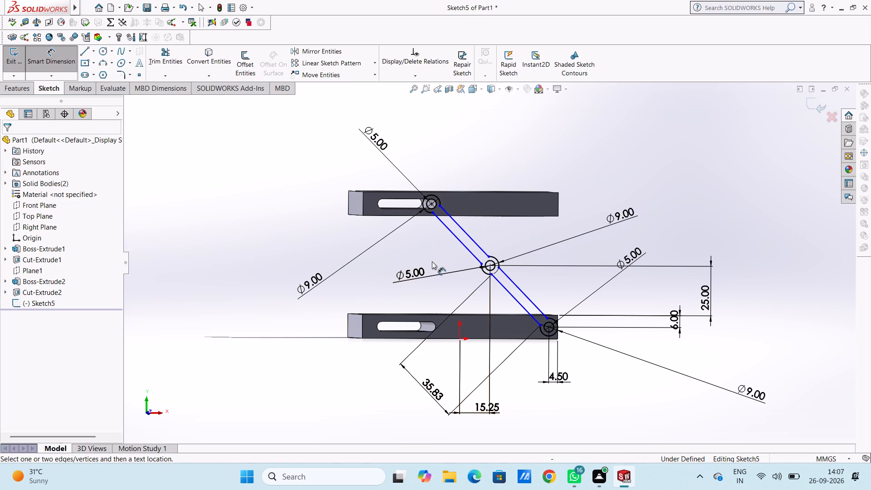
Dimension the length of the upper-right edge line running from the upper pivot to the central pivot.
{"action": "middle_click_drag", "start_coordinate": [430, 263], "coordinate": [418, 259]}
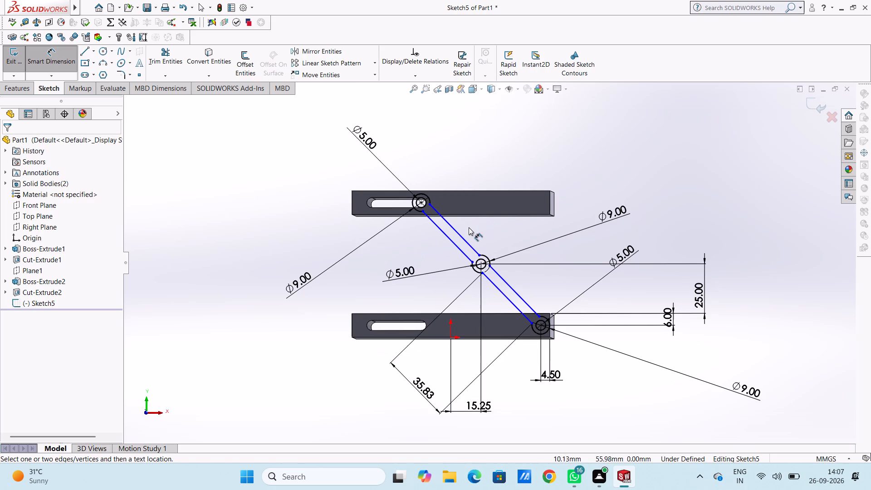
{"action": "left_click", "coordinate": [462, 235]}
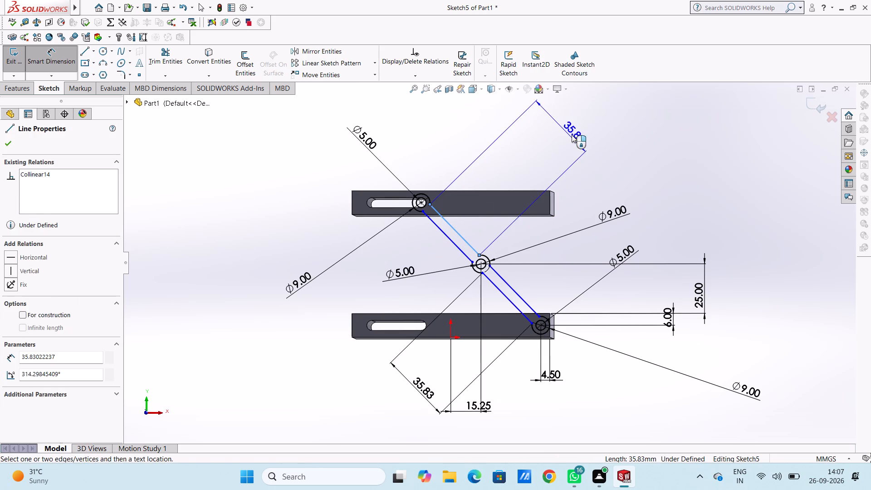
{"action": "left_click", "coordinate": [579, 129]}
{"action": "left_click", "coordinate": [538, 116]}
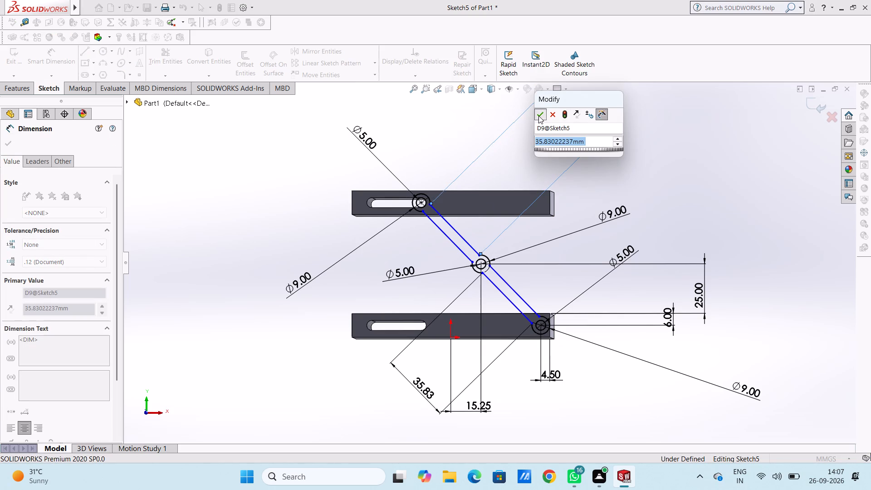
{"action": "left_click", "coordinate": [449, 128]}
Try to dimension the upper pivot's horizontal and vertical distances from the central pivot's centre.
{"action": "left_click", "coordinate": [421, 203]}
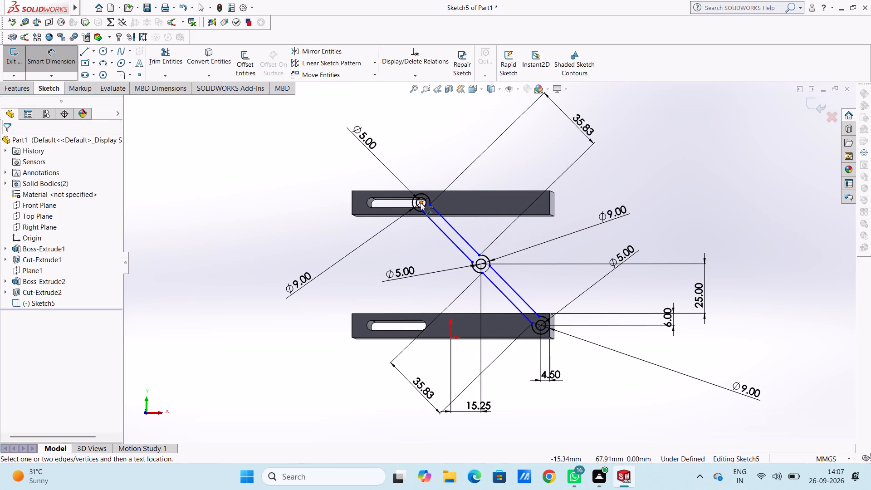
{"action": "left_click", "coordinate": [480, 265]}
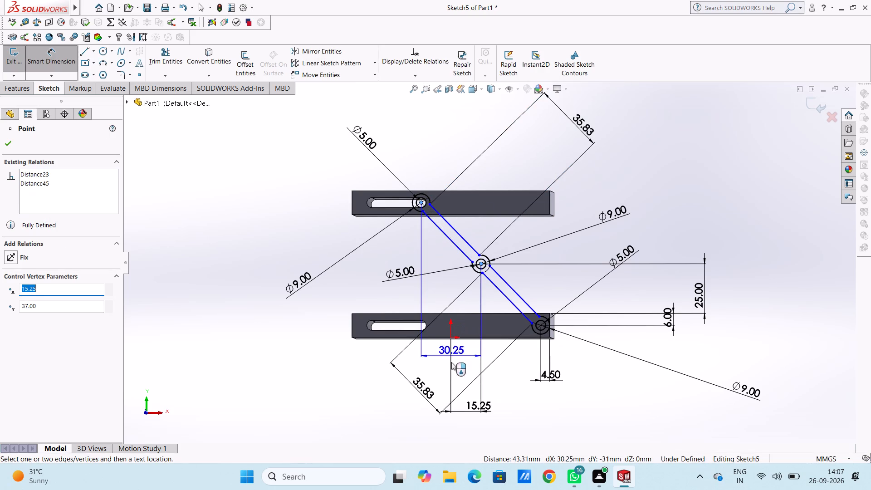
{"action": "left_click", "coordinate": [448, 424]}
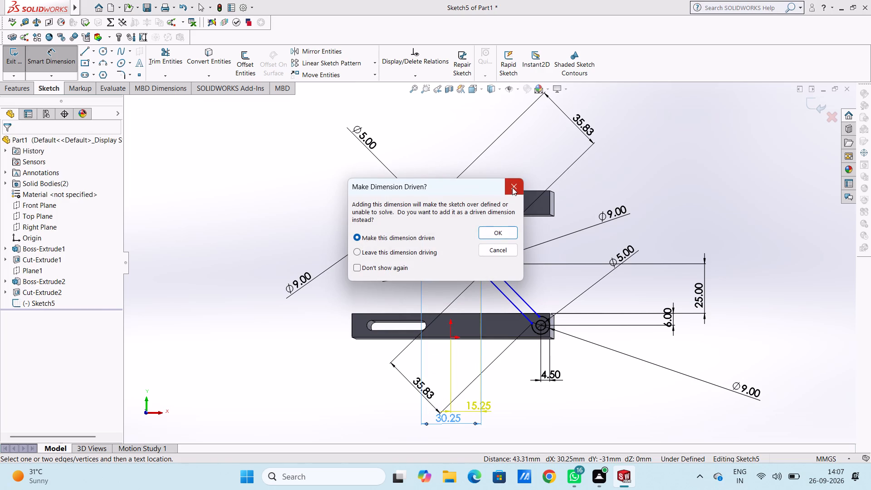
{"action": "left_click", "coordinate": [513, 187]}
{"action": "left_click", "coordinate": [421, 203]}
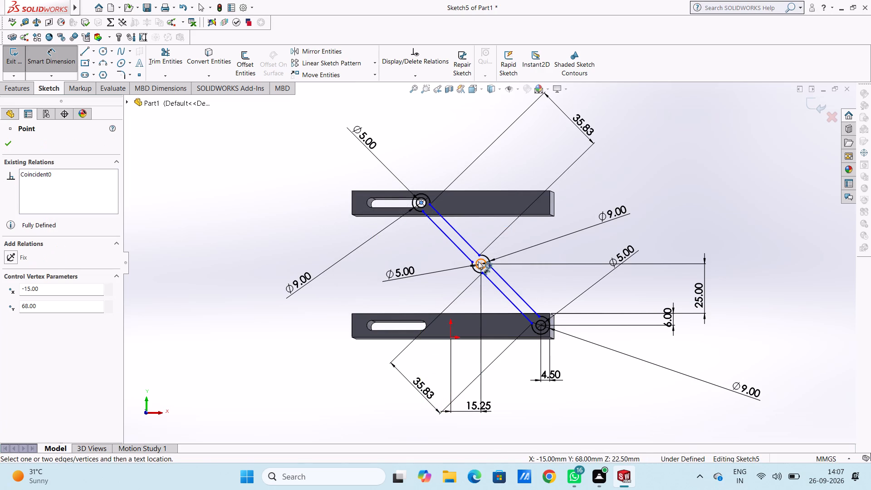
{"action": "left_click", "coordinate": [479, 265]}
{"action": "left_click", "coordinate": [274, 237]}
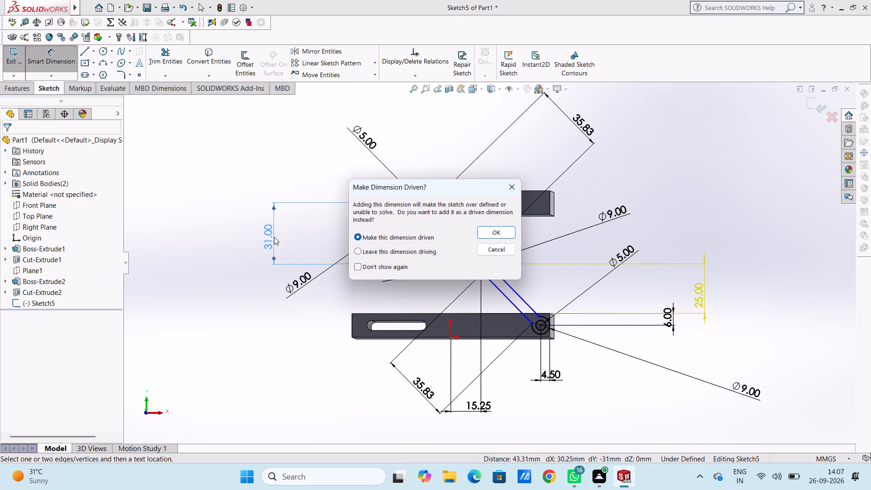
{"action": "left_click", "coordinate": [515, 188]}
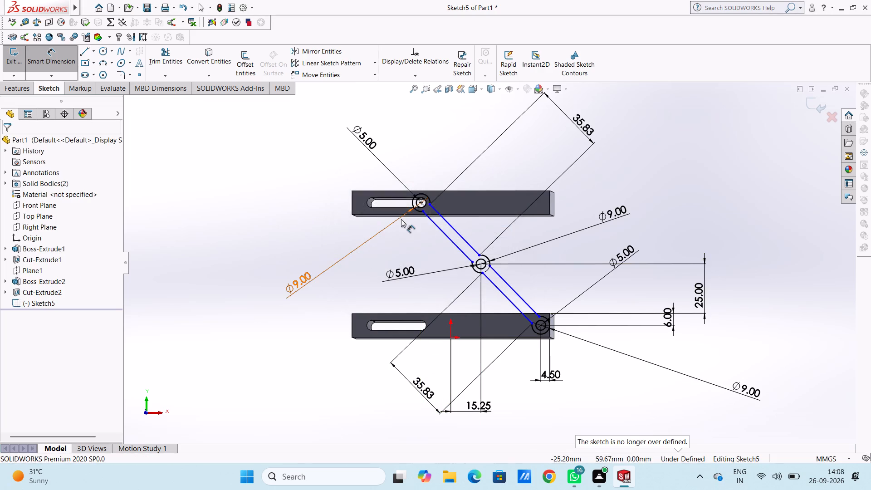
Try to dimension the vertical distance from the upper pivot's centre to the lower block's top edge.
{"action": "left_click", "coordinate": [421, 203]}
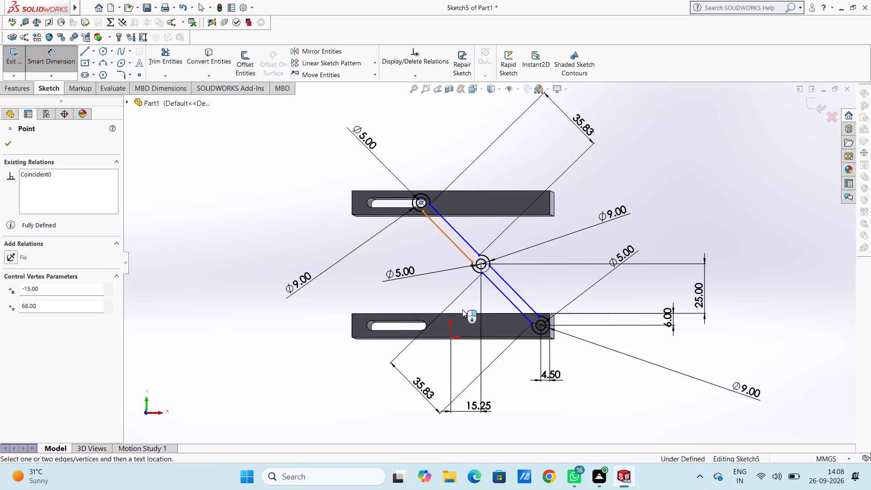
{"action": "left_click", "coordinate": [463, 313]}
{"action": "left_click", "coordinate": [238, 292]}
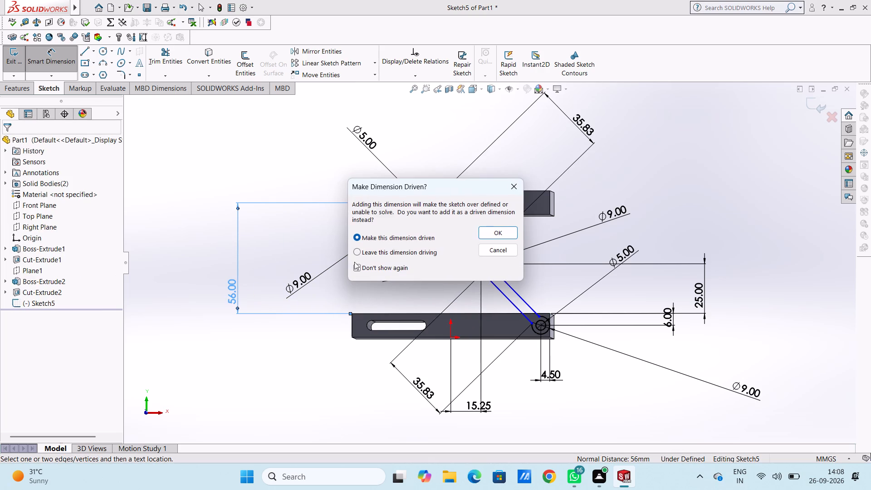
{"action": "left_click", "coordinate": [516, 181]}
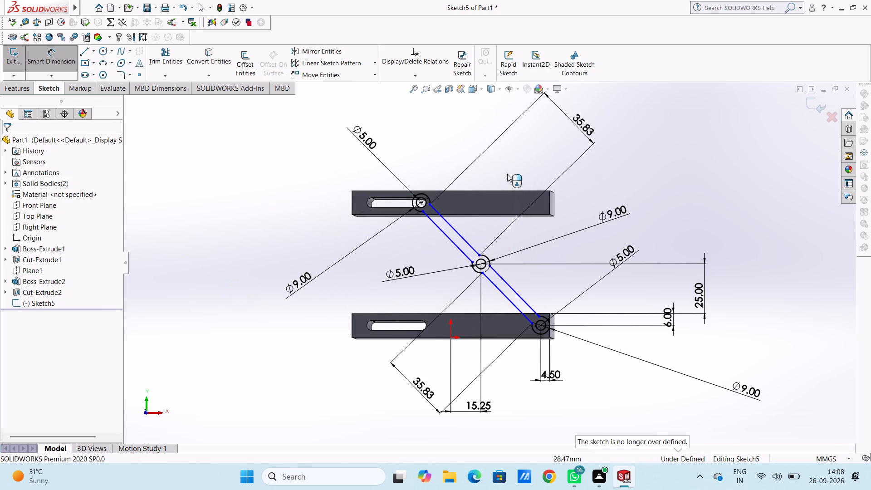
Dimension the horizontal distance between the outer endpoints of the link's lower-left edge lines, at the upper and lower pivots.
{"action": "key", "text": "ctrl+1"}
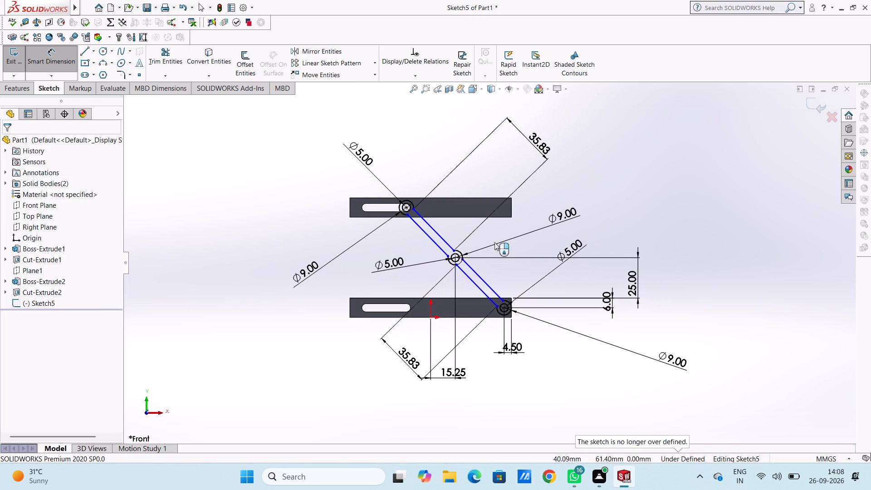
{"action": "scroll", "coordinate": [467, 272], "scroll_direction": "down", "scroll_amount": 4}
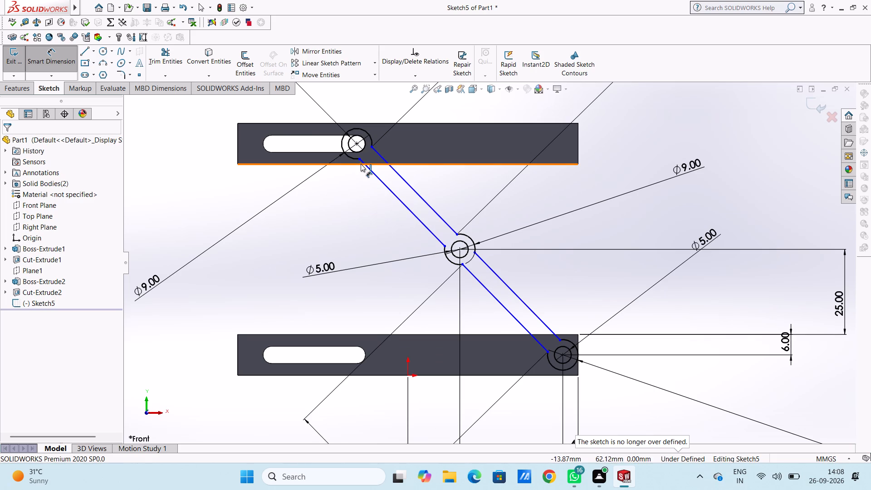
{"action": "left_click", "coordinate": [361, 160]}
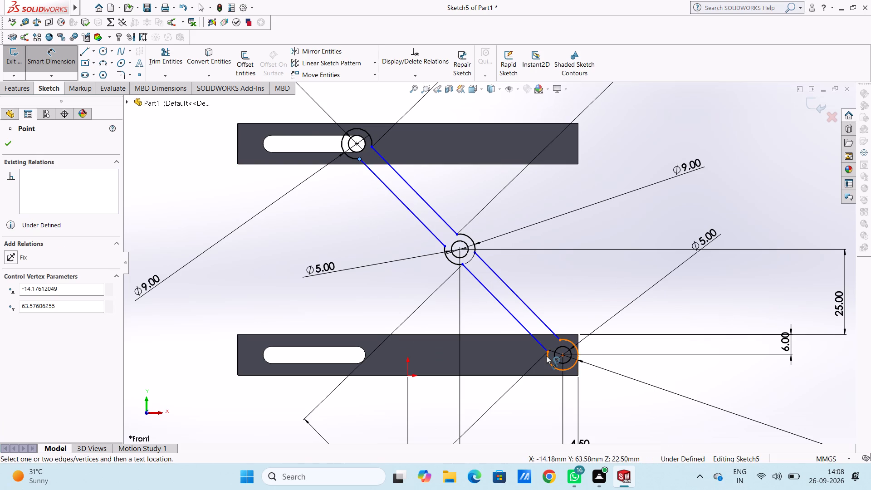
{"action": "left_click", "coordinate": [547, 354]}
{"action": "left_click", "coordinate": [385, 409]}
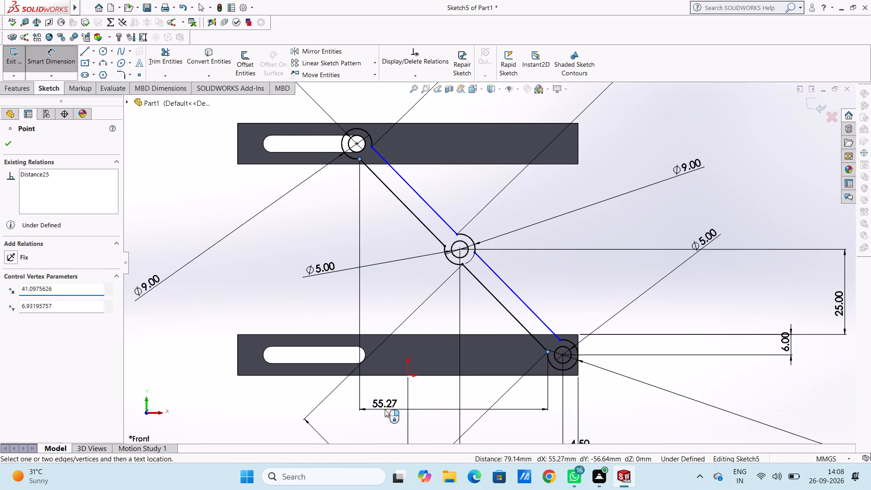
{"action": "left_click", "coordinate": [343, 394]}
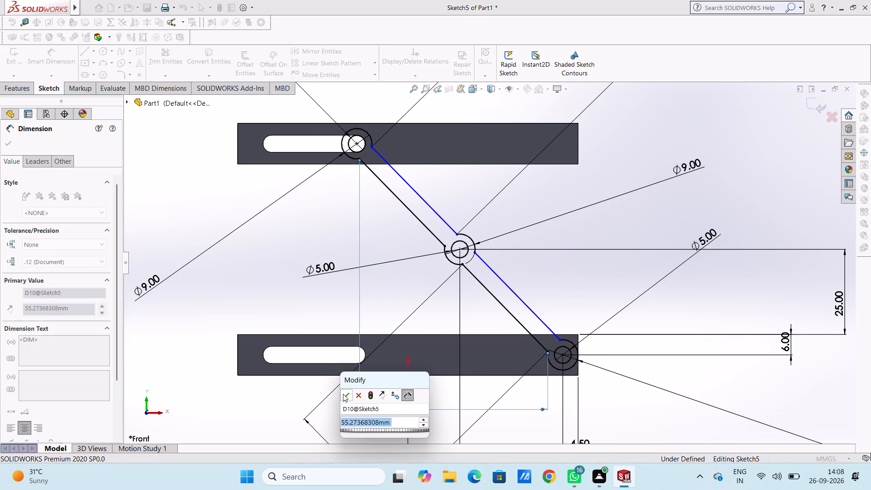
{"action": "left_click", "coordinate": [302, 398]}
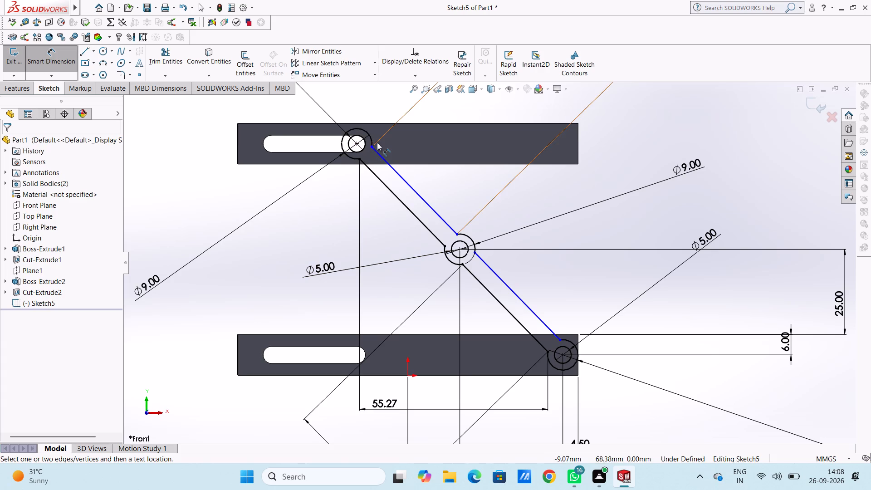
Dimension the aligned distance between the outer endpoints of the link's upper-right edge lines, at the upper and lower pivots.
{"action": "left_click", "coordinate": [370, 147]}
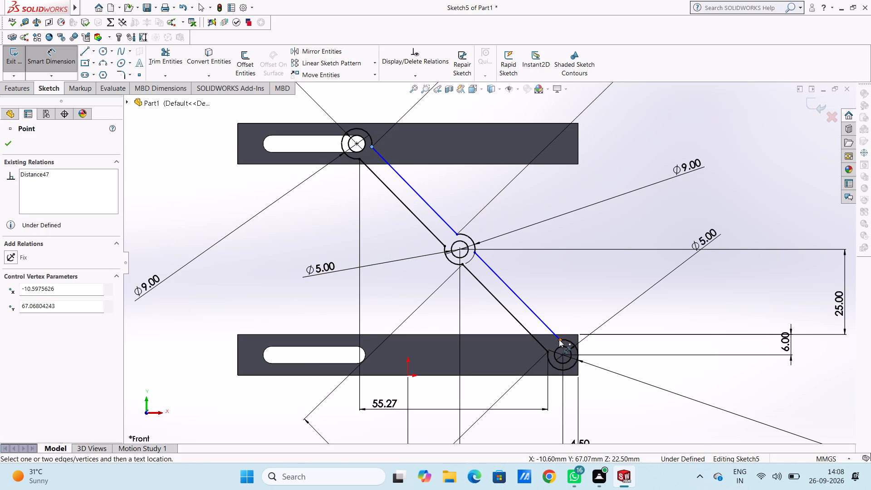
{"action": "left_click", "coordinate": [559, 339]}
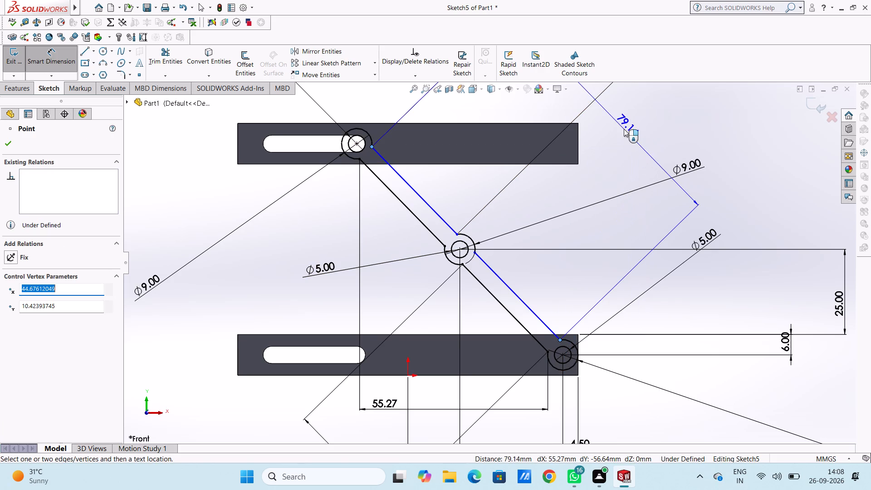
{"action": "scroll", "coordinate": [624, 135], "scroll_direction": "up", "scroll_amount": 2}
{"action": "left_click", "coordinate": [584, 171]}
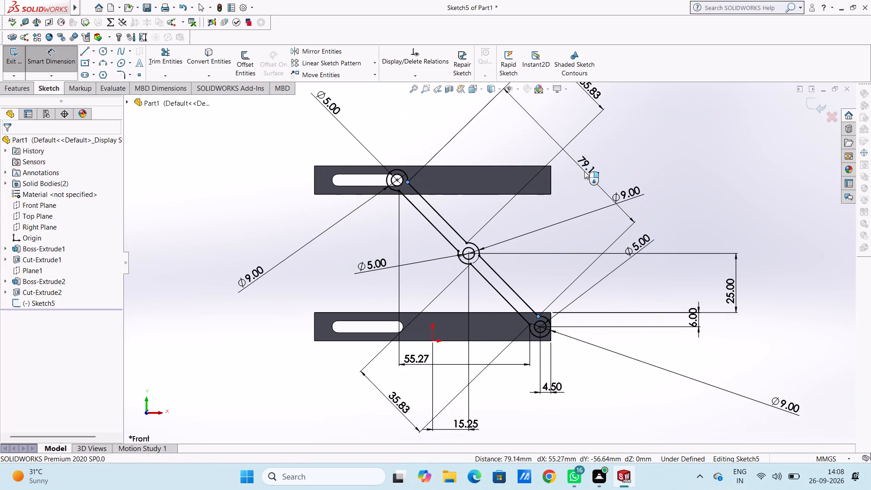
{"action": "left_click", "coordinate": [545, 157]}
{"action": "left_click", "coordinate": [502, 145]}
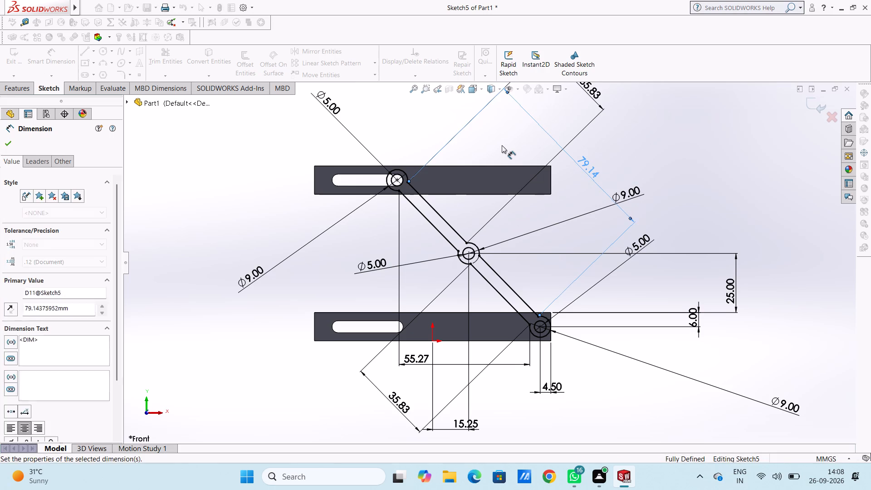
Extrude the diagonal link sketch 1 mm as a blind boss outward from the blocks' front faces, merging the result.
{"action": "middle_click_drag", "start_coordinate": [501, 137], "coordinate": [508, 145]}
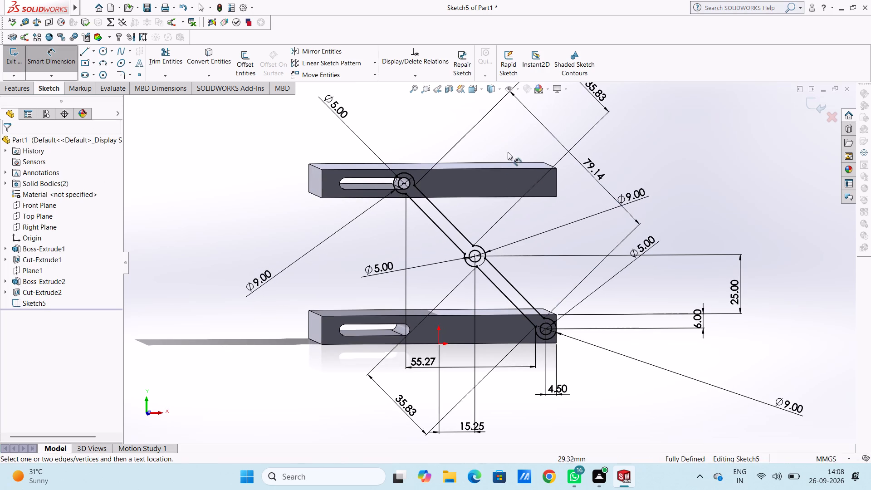
{"action": "left_click", "coordinate": [20, 88]}
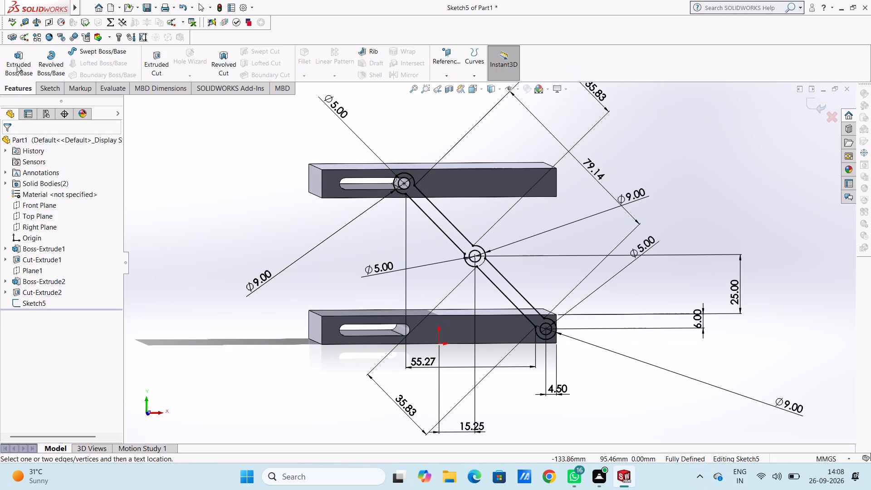
{"action": "left_click", "coordinate": [16, 59]}
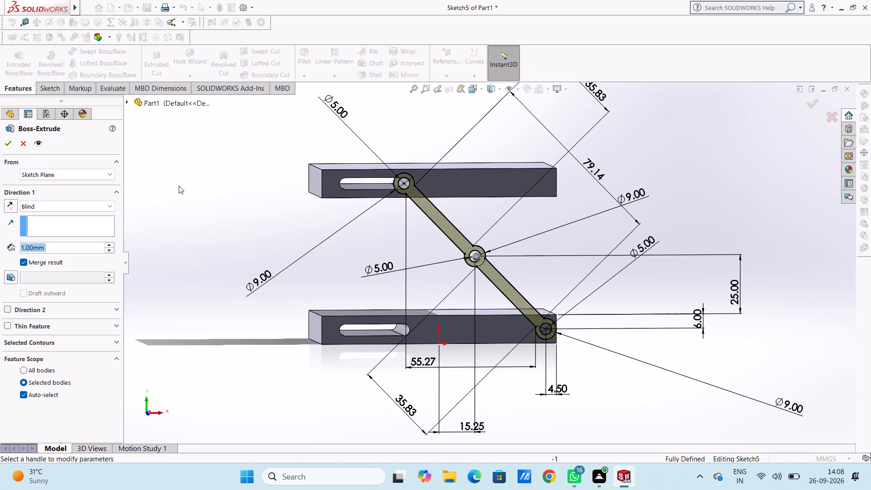
{"action": "middle_click_drag", "start_coordinate": [250, 153], "coordinate": [185, 167]}
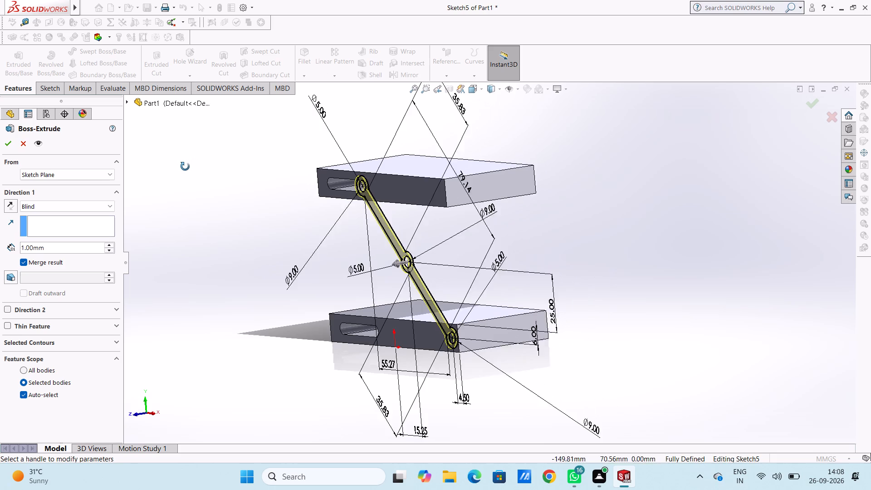
{"action": "middle_click_drag", "start_coordinate": [185, 167], "coordinate": [179, 169]}
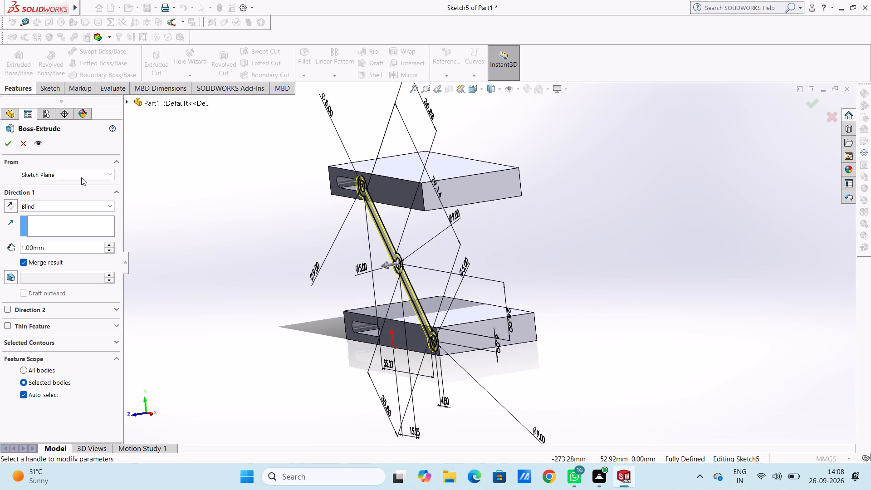
{"action": "left_click", "coordinate": [3, 142]}
{"action": "left_click", "coordinate": [249, 183]}
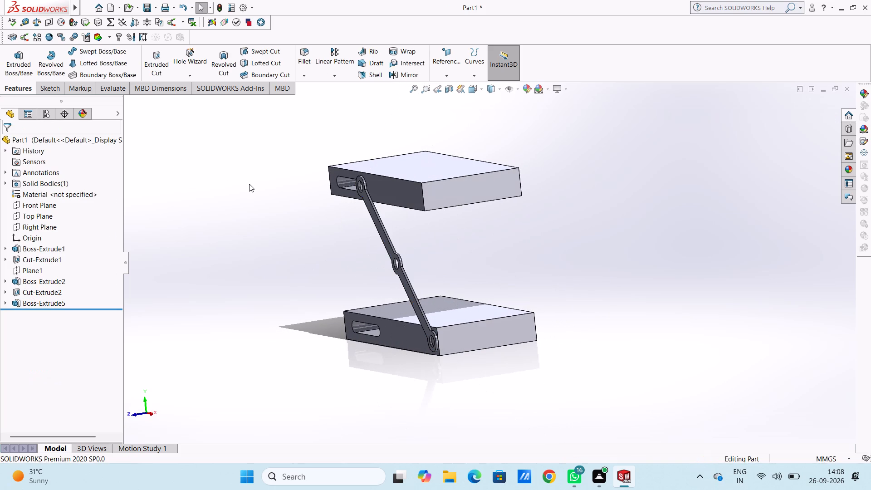
On the lower block's front face, sketch two concentric circles of 2.5 mm and 4.5 mm radius at the slot's right end.
{"action": "middle_click_drag", "start_coordinate": [246, 178], "coordinate": [295, 179]}
{"action": "scroll", "coordinate": [248, 181], "scroll_direction": "down", "scroll_amount": 1}
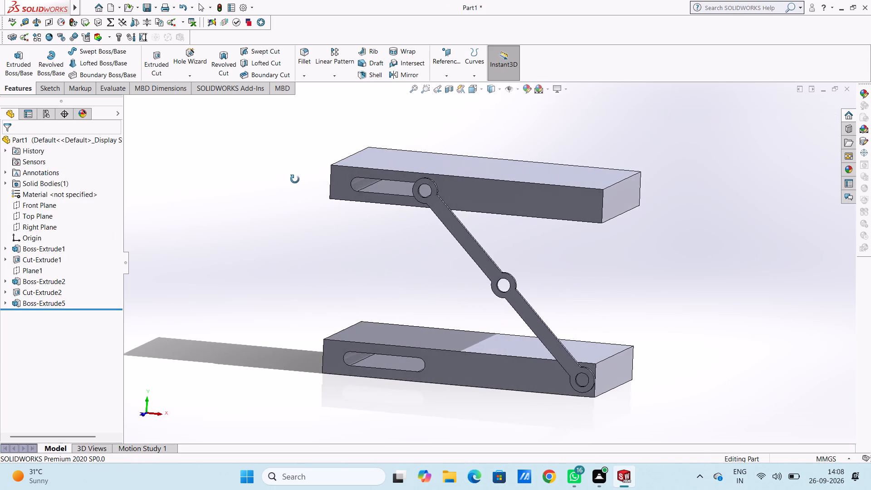
{"action": "middle_click_drag", "start_coordinate": [295, 179], "coordinate": [275, 191]}
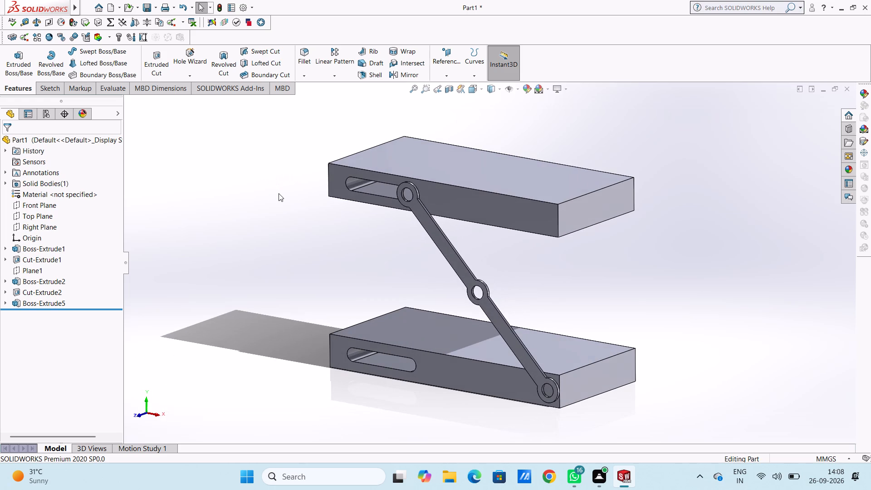
{"action": "key", "text": "ctrl+1"}
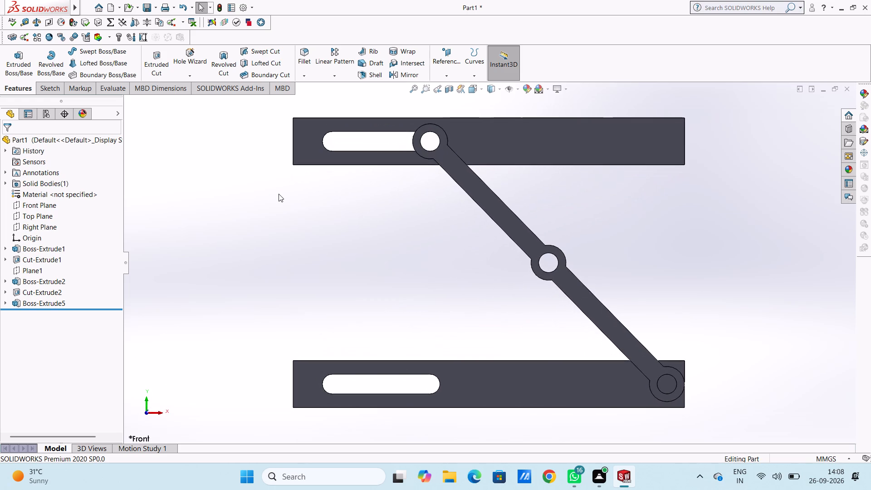
{"action": "left_click", "coordinate": [532, 391]}
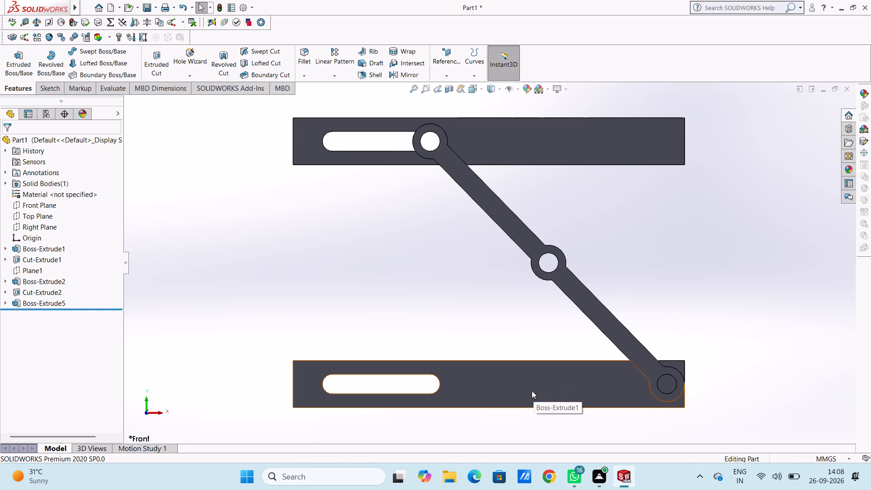
{"action": "left_click", "coordinate": [567, 363]}
{"action": "left_click", "coordinate": [454, 313]}
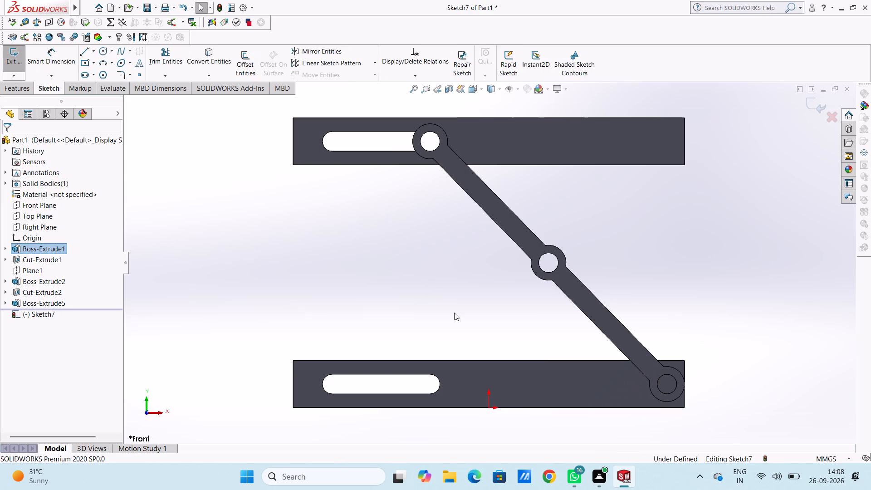
{"action": "left_click", "coordinate": [100, 48]}
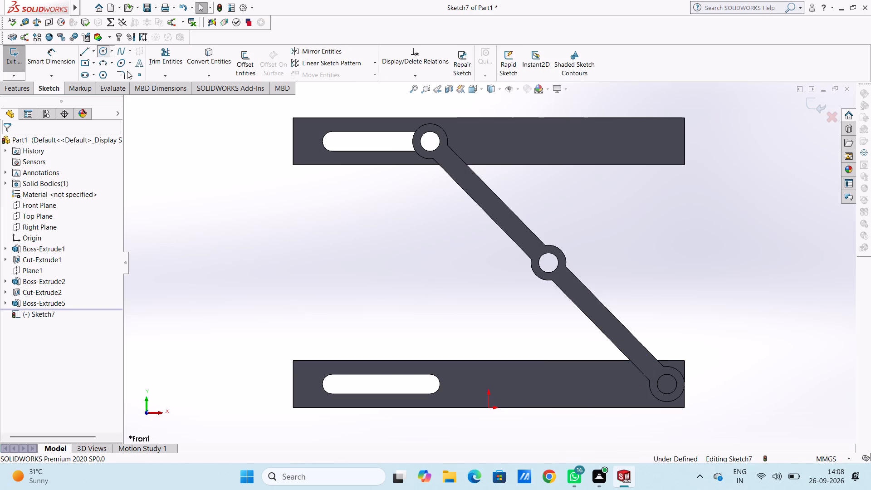
{"action": "left_click", "coordinate": [429, 383]}
{"action": "left_click", "coordinate": [434, 391]}
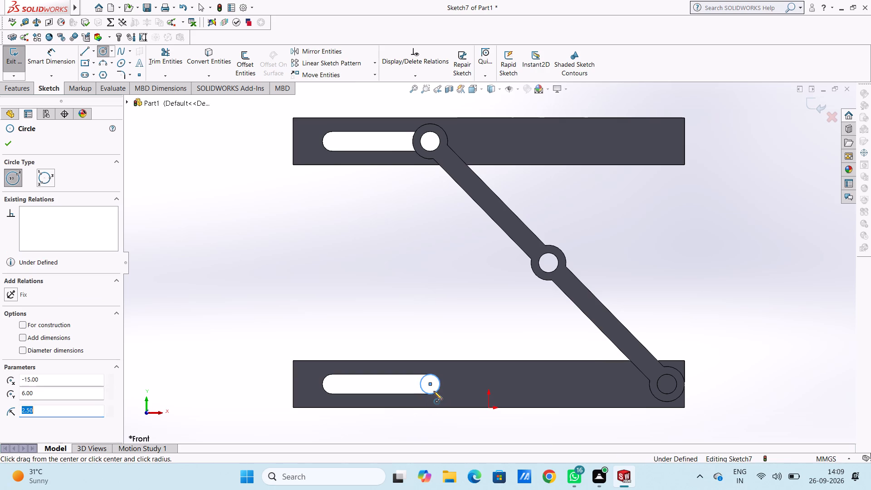
{"action": "left_click", "coordinate": [431, 383]}
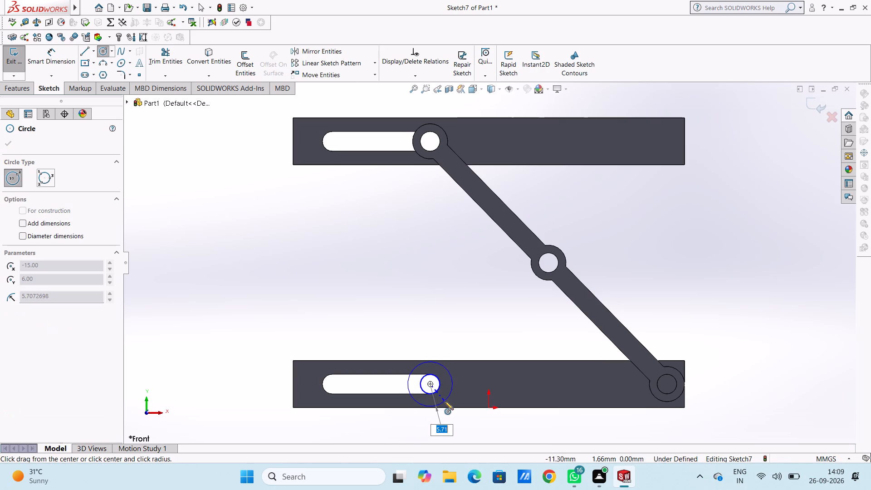
{"action": "type", "text": "4.5"}
{"action": "key", "text": "Return"}
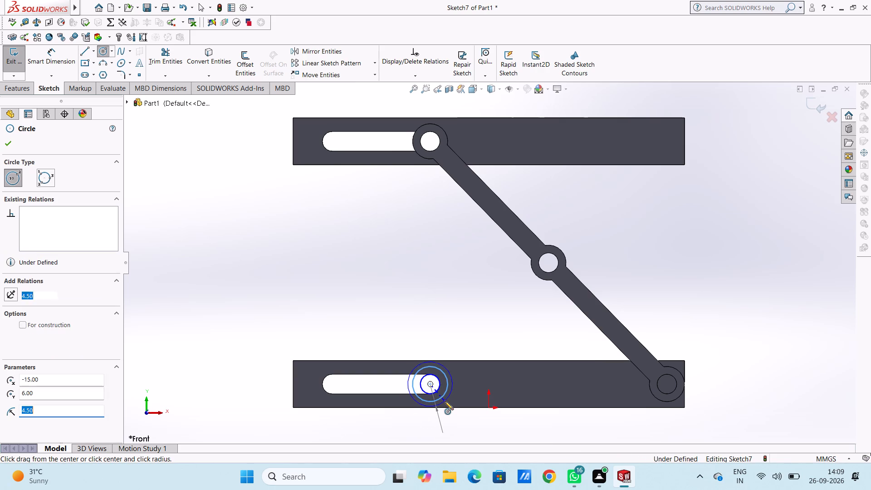
Sketch two concentric circles of 2.5 mm and 4.5 mm radius near the right end of the upper block.
{"action": "left_click", "coordinate": [666, 139]}
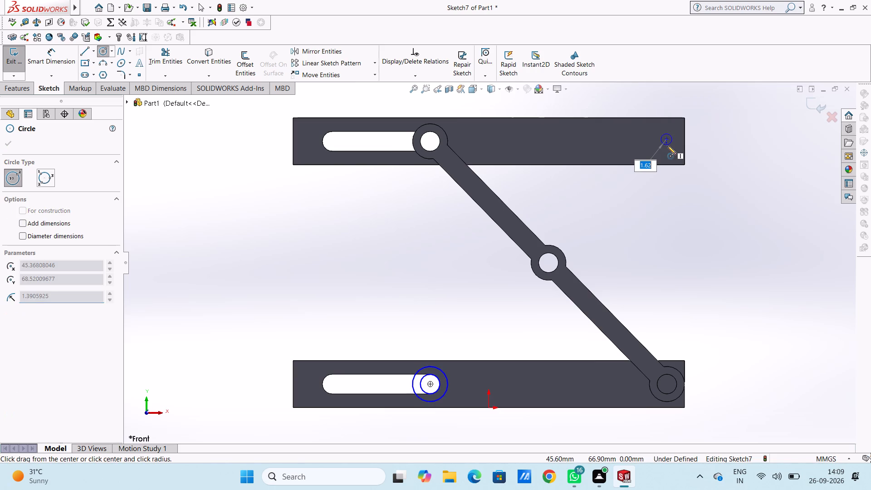
{"action": "type", "text": "2.5"}
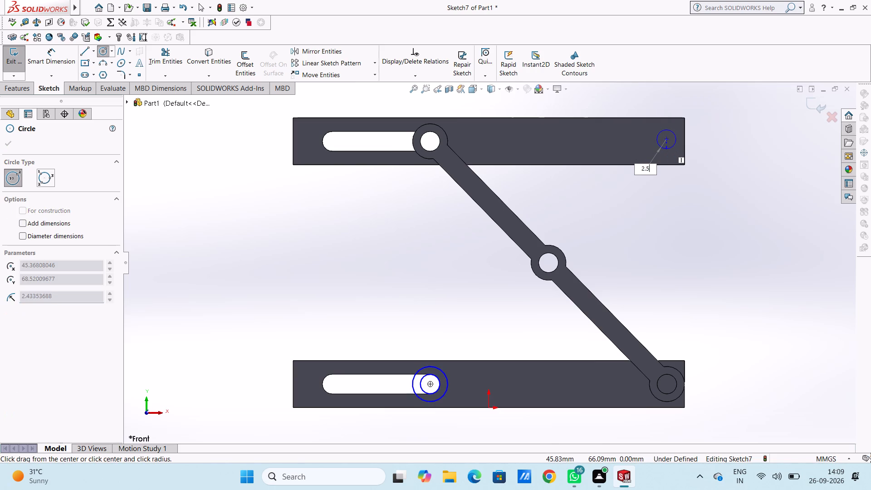
{"action": "key", "text": "Return"}
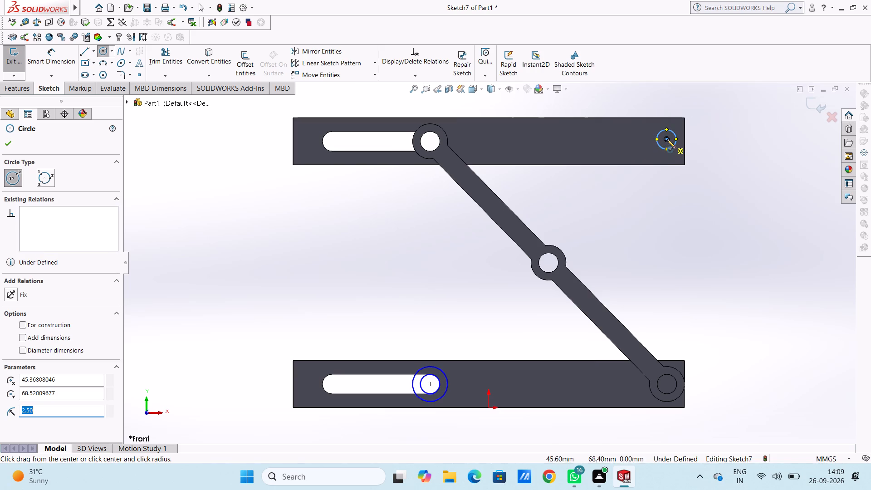
{"action": "left_click", "coordinate": [667, 139]}
{"action": "type", "text": "4.5"}
{"action": "key", "text": "Return"}
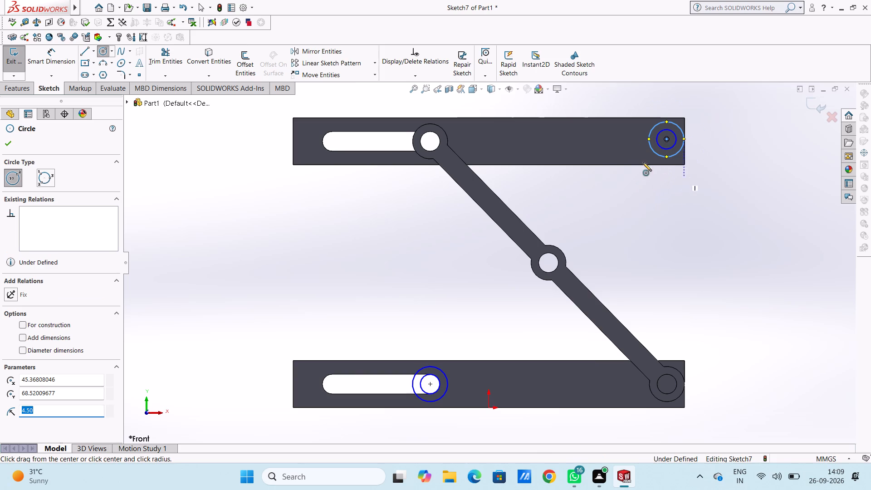
Dimension the diameters of the outer and inner circles at the lower block's slot end.
{"action": "left_click", "coordinate": [59, 64]}
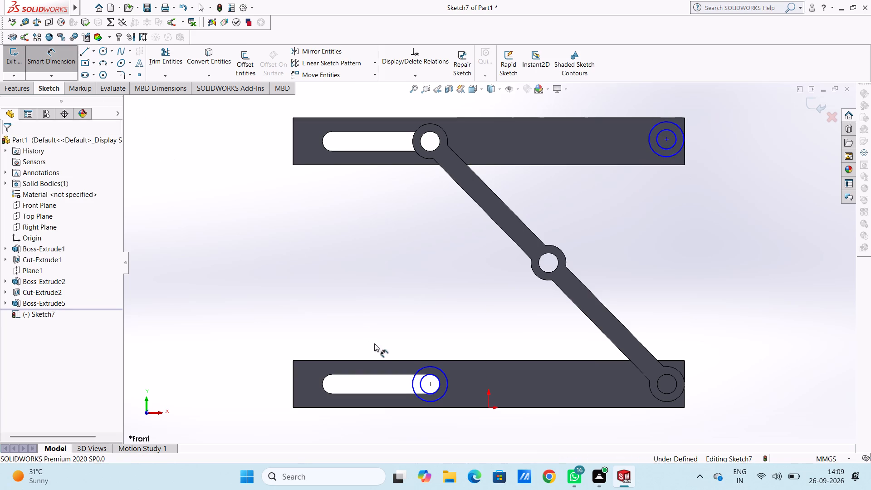
{"action": "left_click", "coordinate": [425, 368]}
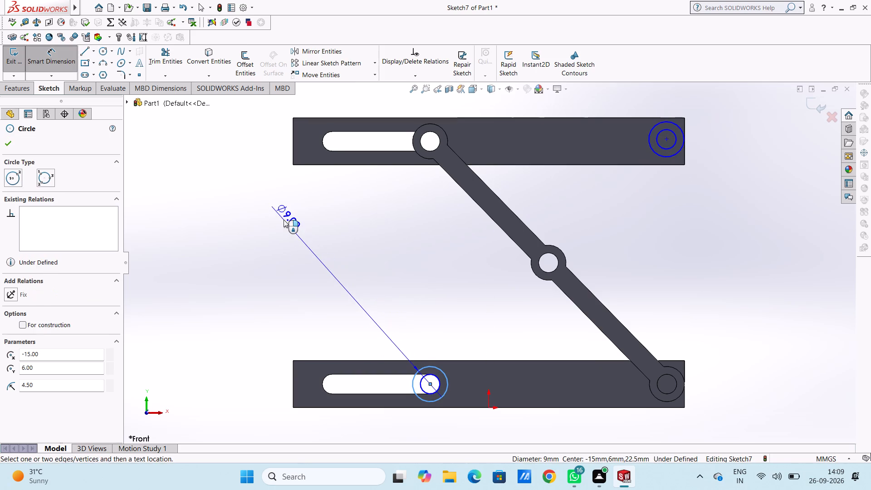
{"action": "left_click", "coordinate": [284, 219]}
{"action": "left_click", "coordinate": [245, 203]}
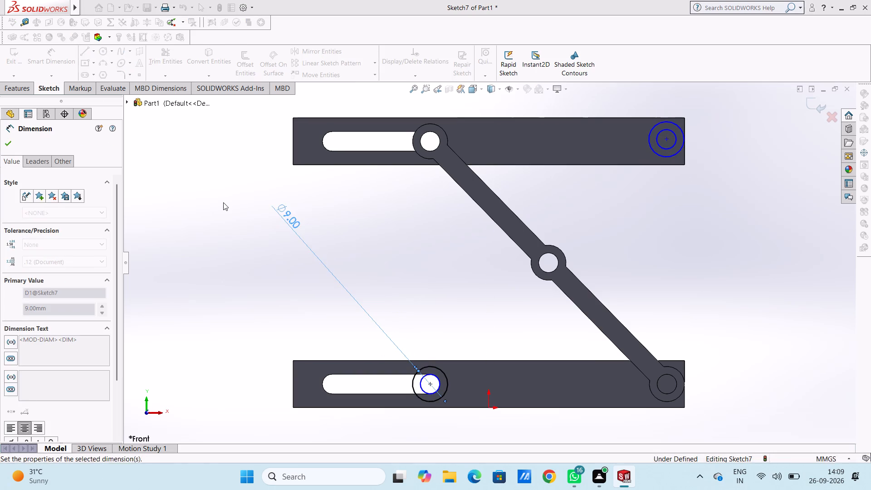
{"action": "left_click", "coordinate": [223, 202]}
{"action": "left_click", "coordinate": [424, 377]}
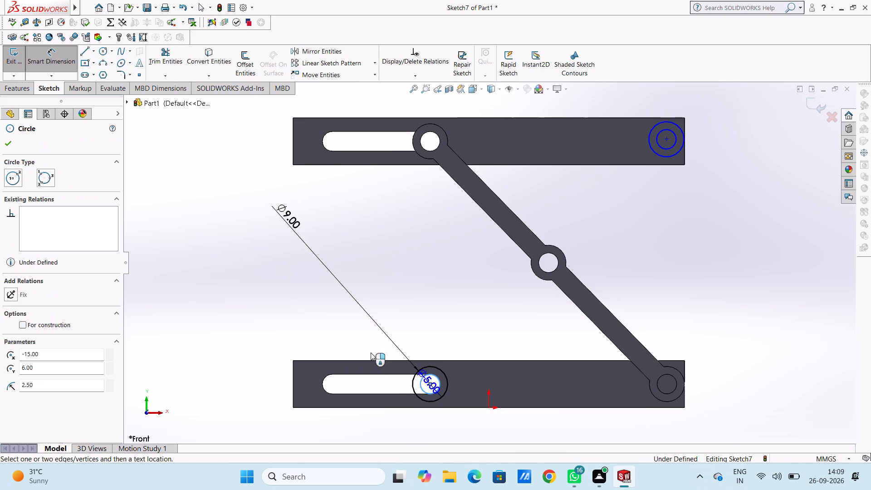
{"action": "left_click", "coordinate": [254, 256]}
{"action": "left_click", "coordinate": [212, 244]}
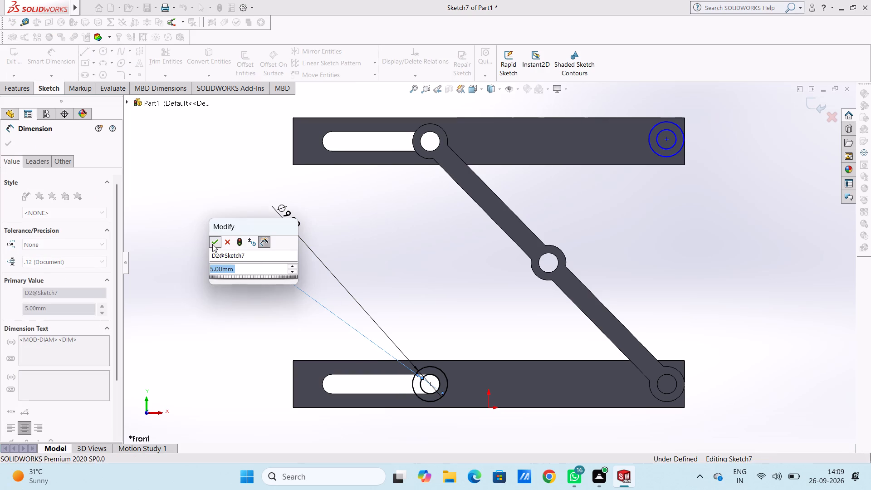
{"action": "left_click", "coordinate": [212, 227]}
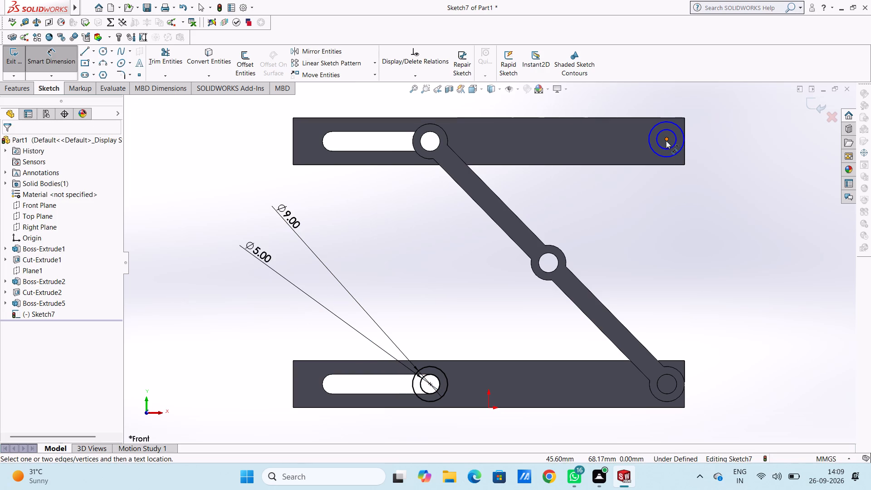
Dimension the upper circles' centre 4.5 mm from the upper block's right edge and 6 mm from its top edge.
{"action": "left_click", "coordinate": [666, 141]}
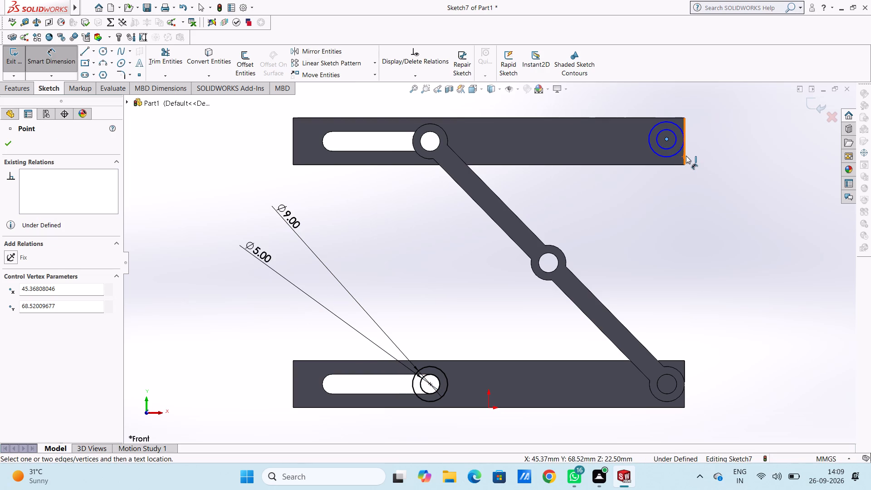
{"action": "left_click", "coordinate": [685, 156]}
{"action": "left_click", "coordinate": [672, 271]}
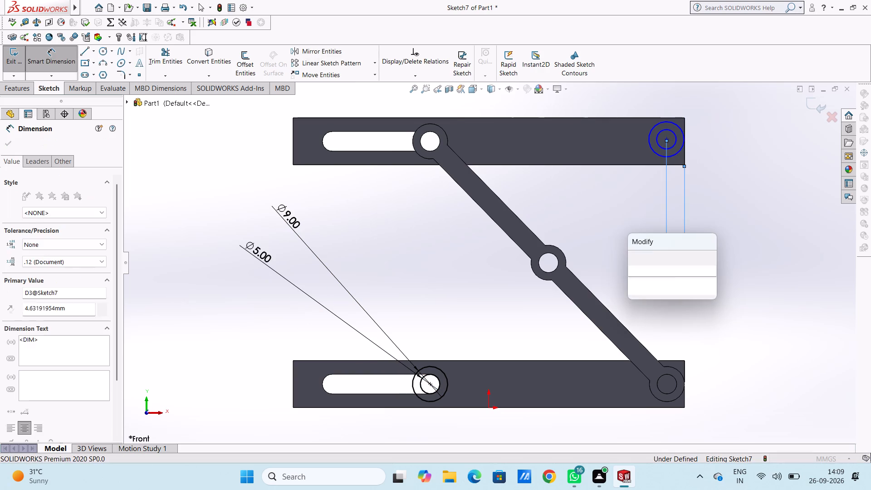
{"action": "type", "text": "4.5"}
{"action": "key", "text": "Return"}
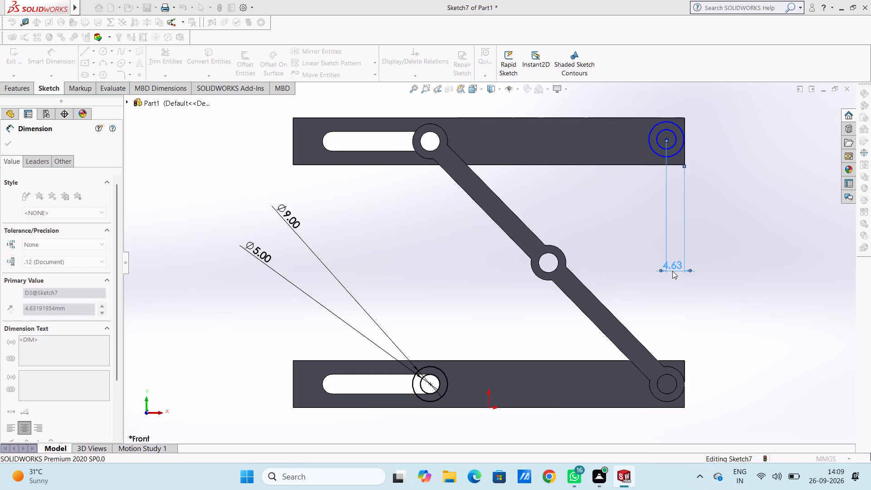
{"action": "left_click", "coordinate": [623, 242]}
{"action": "left_click", "coordinate": [666, 137]}
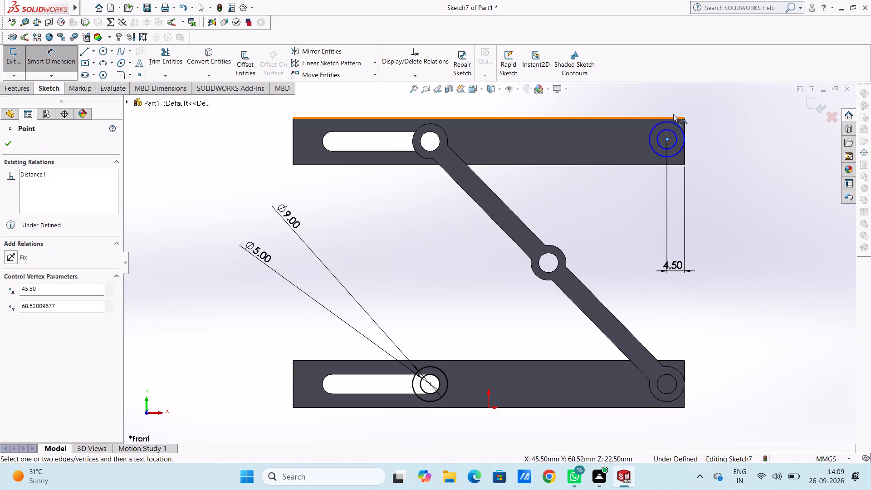
{"action": "left_click", "coordinate": [674, 117]}
{"action": "left_click", "coordinate": [796, 134]}
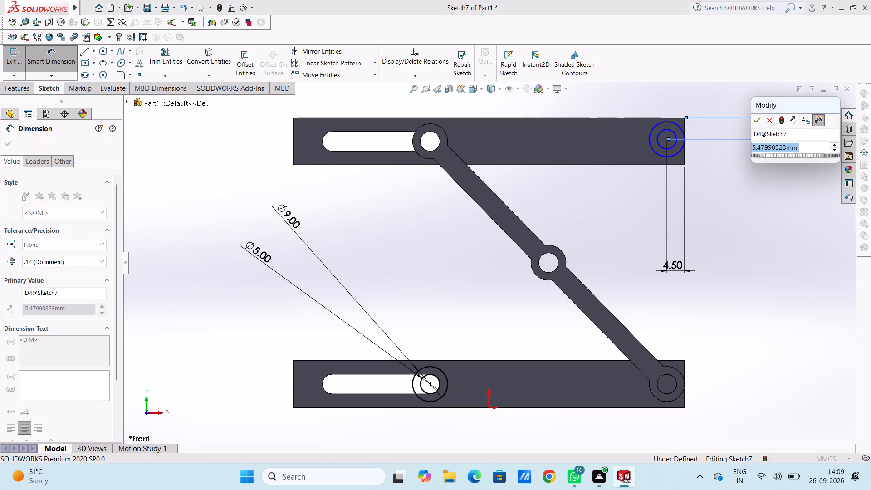
{"action": "key", "text": "6"}
{"action": "key", "text": "Return"}
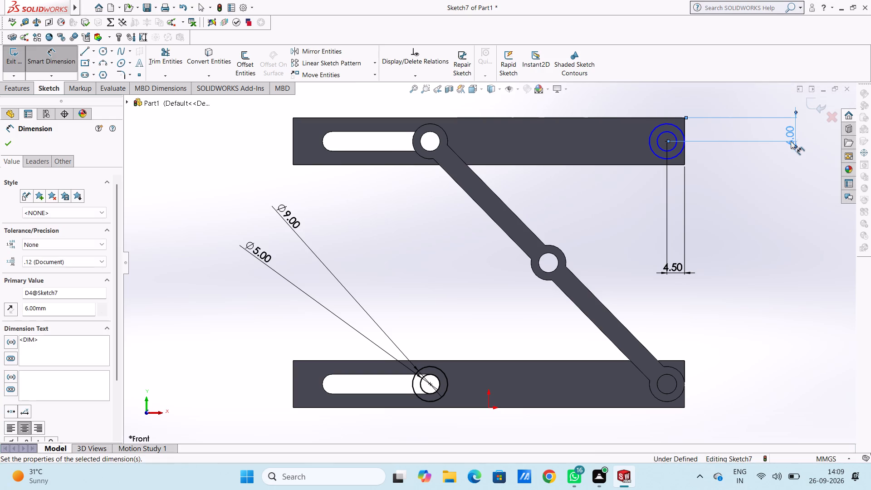
{"action": "left_click", "coordinate": [766, 187]}
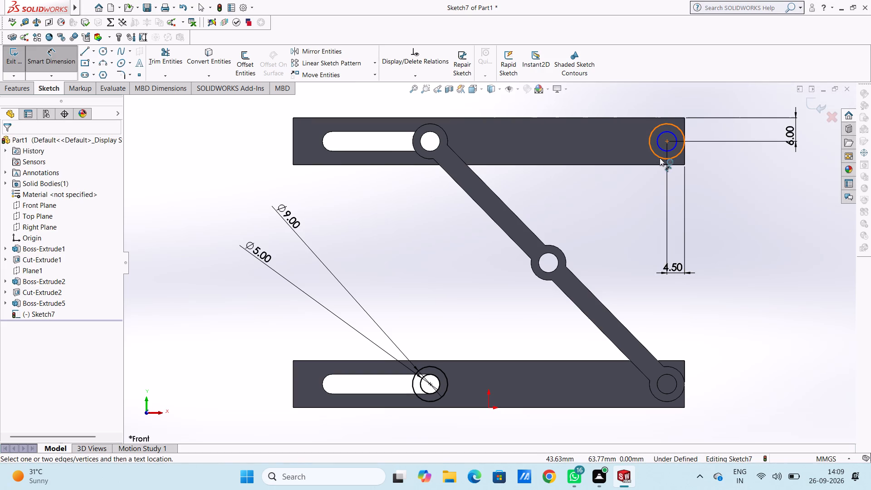
Dimension the diameters of the outer and inner circles at the upper block's right end.
{"action": "left_click", "coordinate": [660, 157]}
{"action": "left_click", "coordinate": [803, 314]}
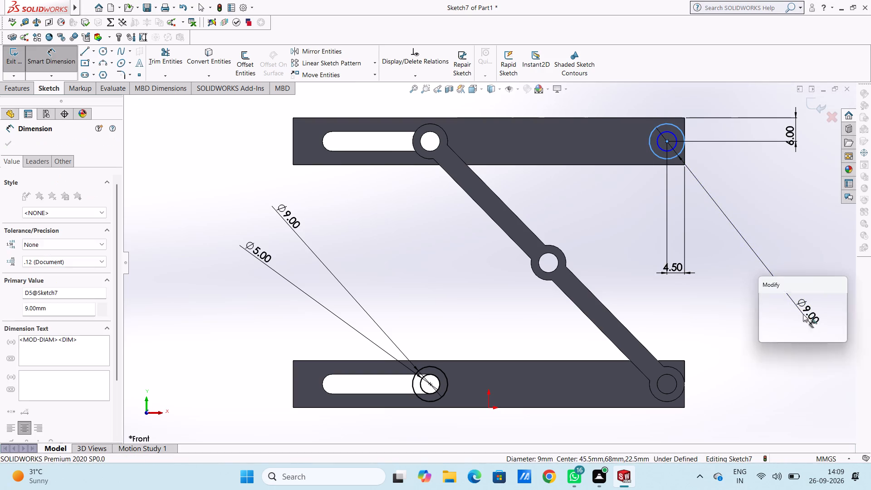
{"action": "left_click", "coordinate": [765, 299]}
{"action": "left_click", "coordinate": [738, 266]}
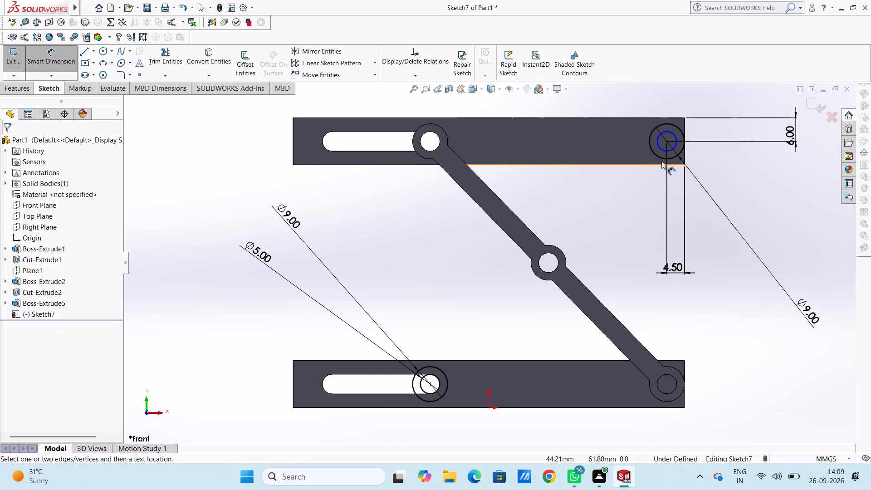
{"action": "left_click", "coordinate": [663, 148]}
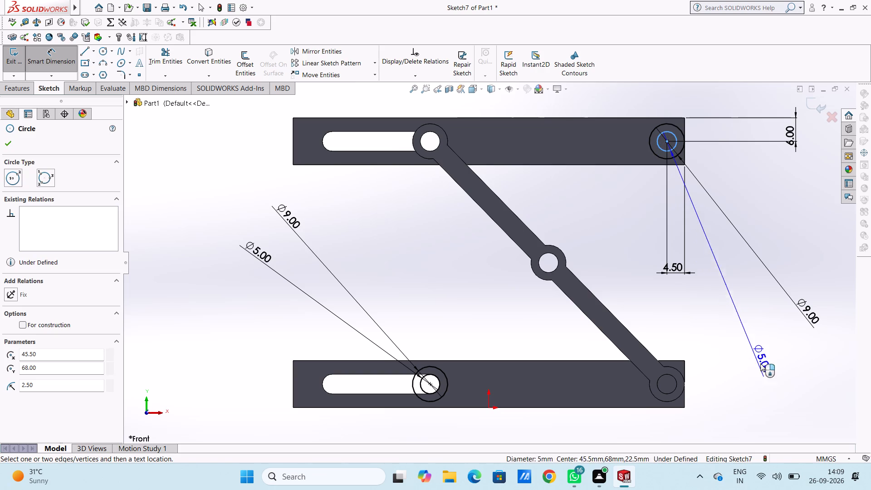
{"action": "left_click", "coordinate": [768, 368]}
{"action": "left_click", "coordinate": [731, 350]}
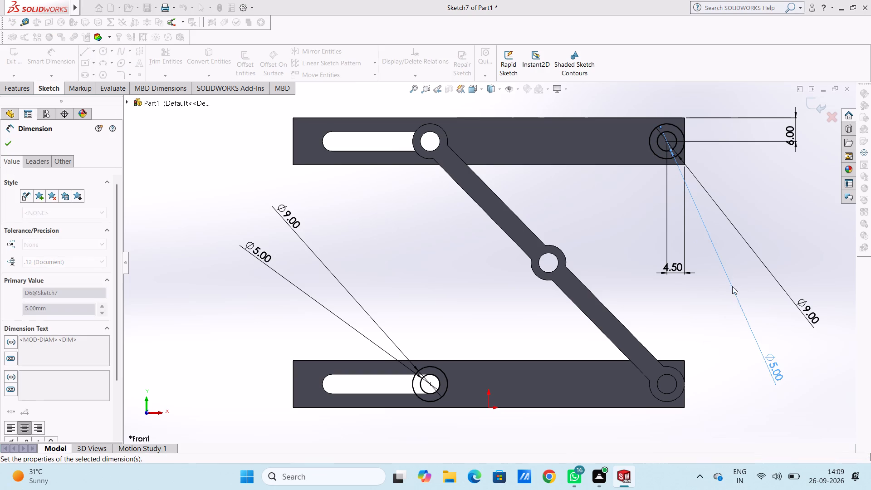
{"action": "left_click", "coordinate": [744, 270]}
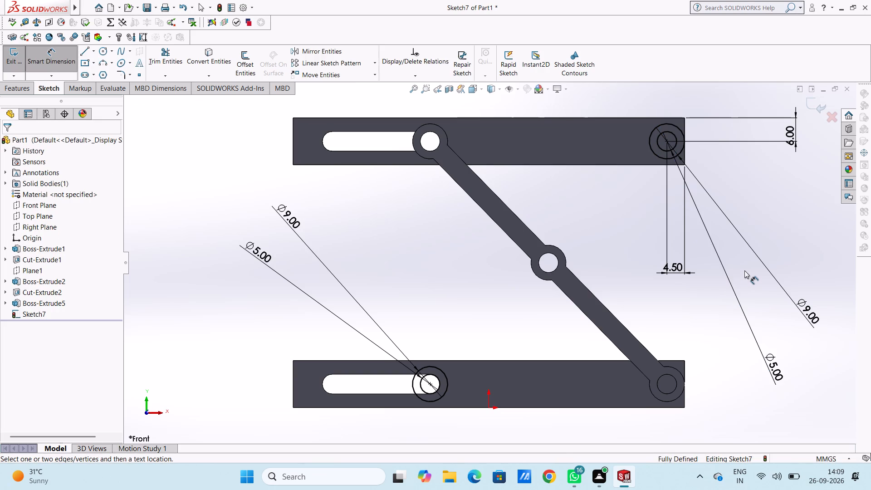
{"action": "key", "text": "Escape"}
{"action": "key", "text": "Escape"}
Draw a diagonal line joining the lower block's slot-end circle centre to the upper block's right-end circle centre.
{"action": "scroll", "coordinate": [731, 267], "scroll_direction": "up", "scroll_amount": 3}
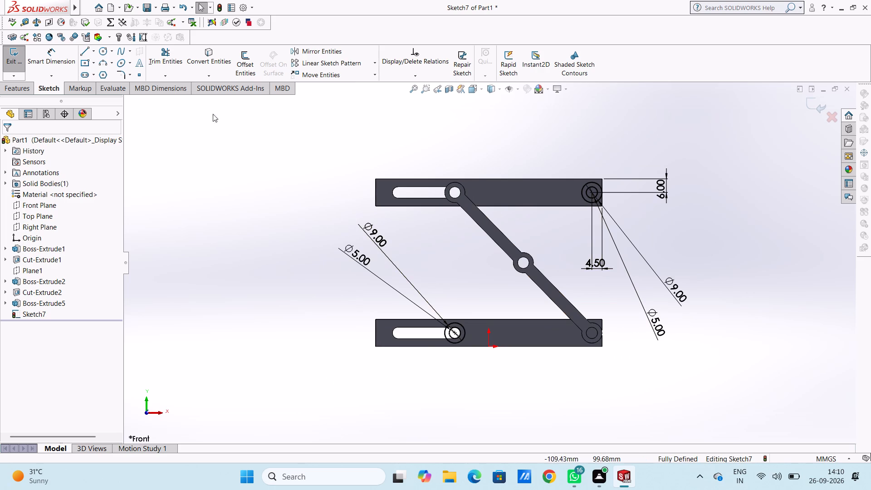
{"action": "left_click", "coordinate": [88, 52]}
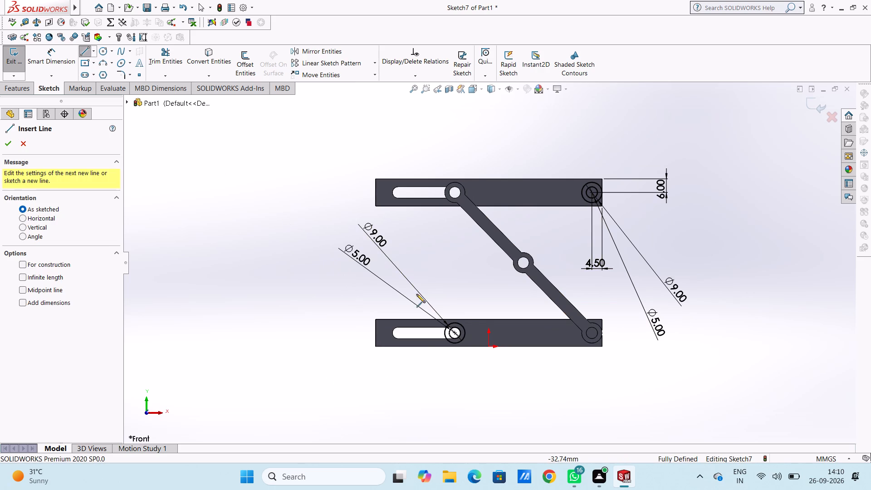
{"action": "left_click", "coordinate": [455, 334]}
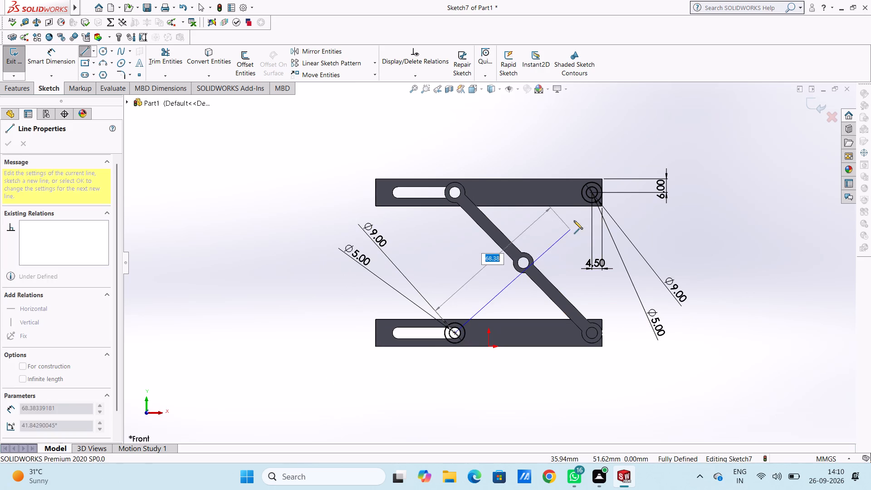
{"action": "left_click", "coordinate": [591, 194]}
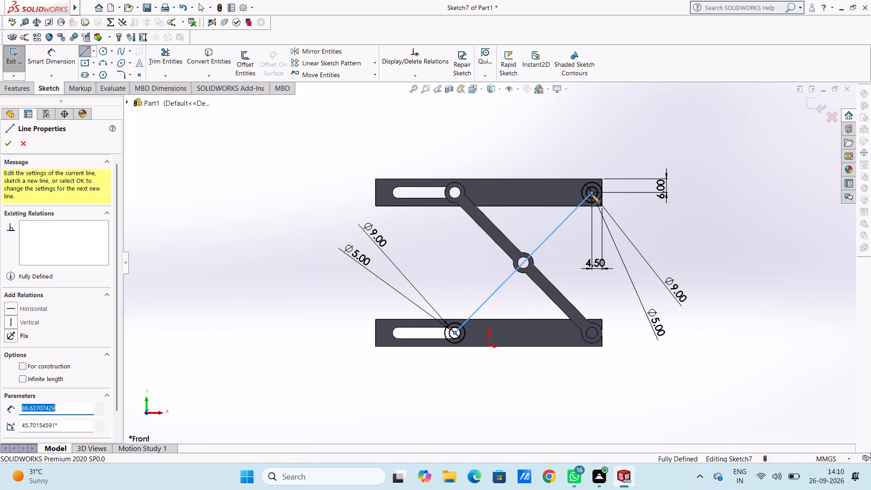
{"action": "key", "text": "Escape"}
{"action": "key", "text": "Escape"}
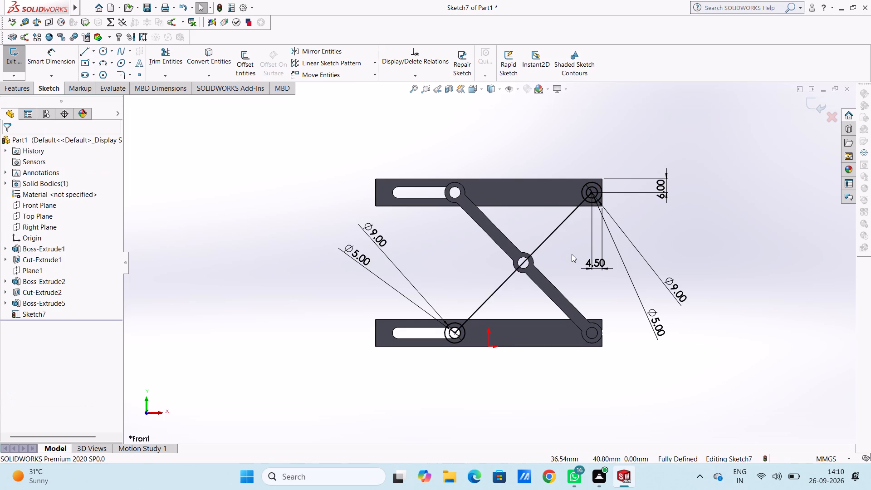
Offset the diagonal line 2.5 mm in both directions to form the link's edges.
{"action": "scroll", "coordinate": [572, 254], "scroll_direction": "down", "scroll_amount": 1}
{"action": "left_click", "coordinate": [244, 58]}
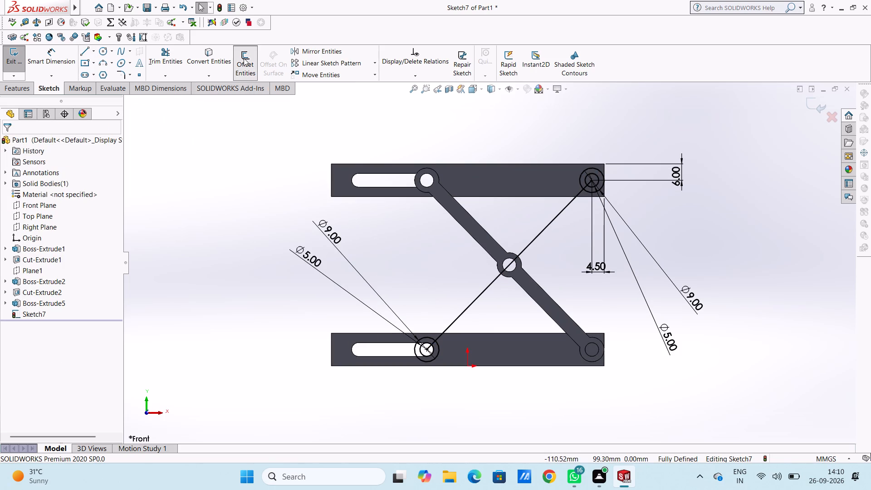
{"action": "left_click", "coordinate": [526, 247]}
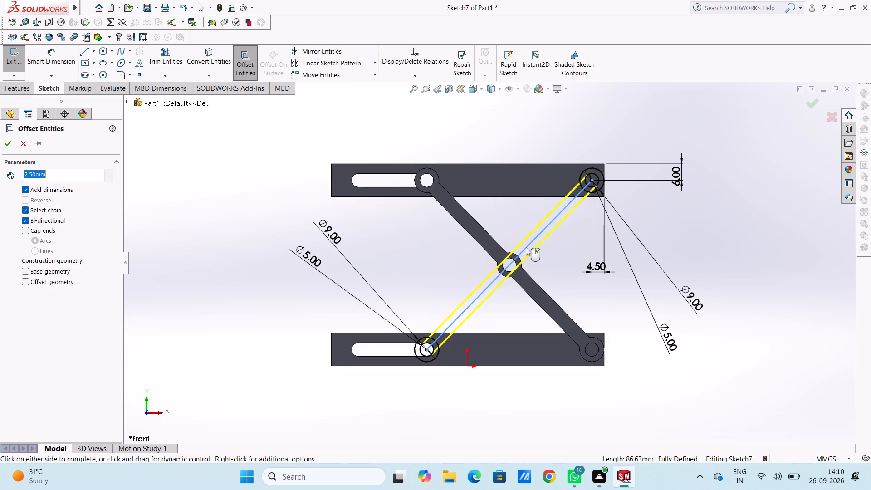
{"action": "left_click", "coordinate": [7, 141]}
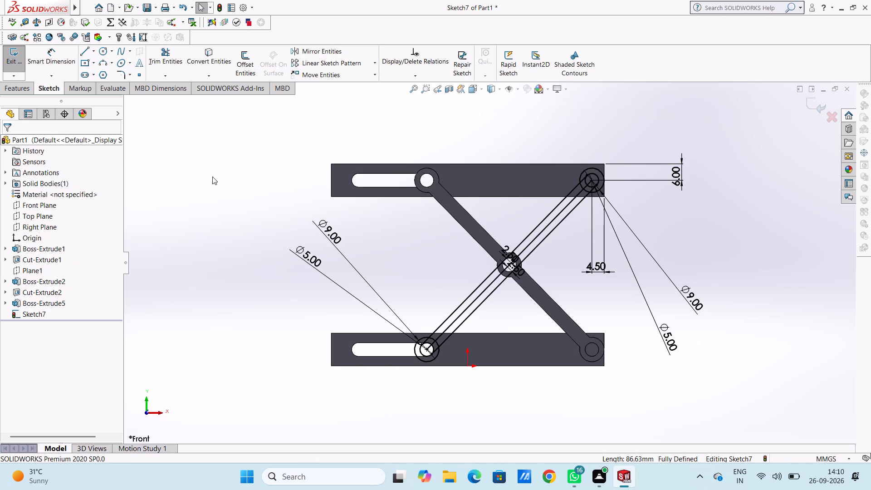
{"action": "scroll", "coordinate": [585, 209], "scroll_direction": "down", "scroll_amount": 3}
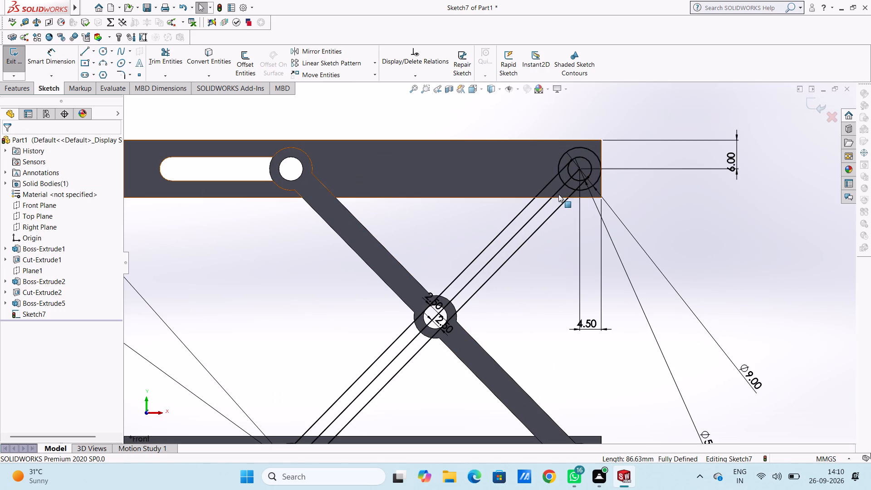
{"action": "left_click", "coordinate": [556, 193]}
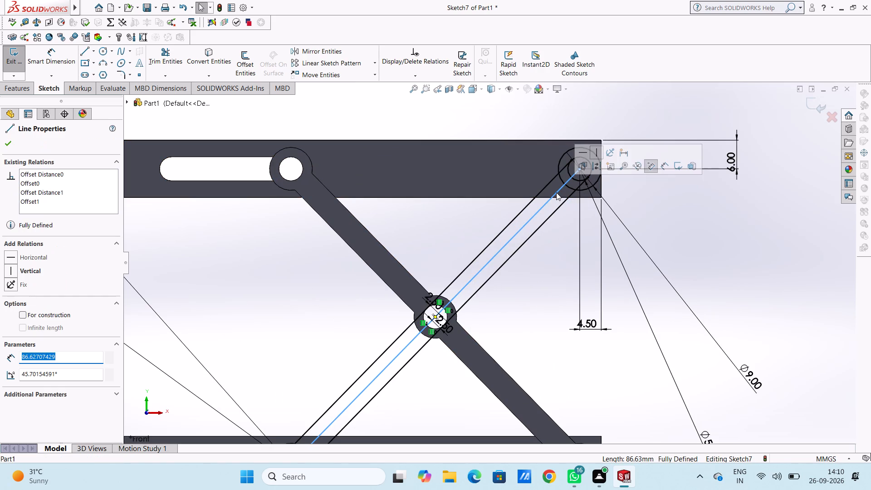
{"action": "left_click", "coordinate": [545, 290]}
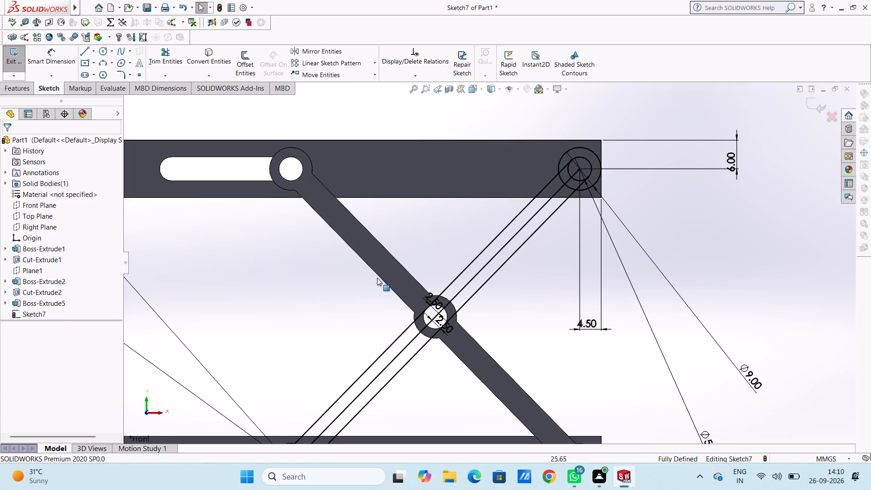
Sketch two concentric circles of 2.5 mm and 4.5 mm radius at the centre of the existing link's middle hole.
{"action": "left_click", "coordinate": [104, 50]}
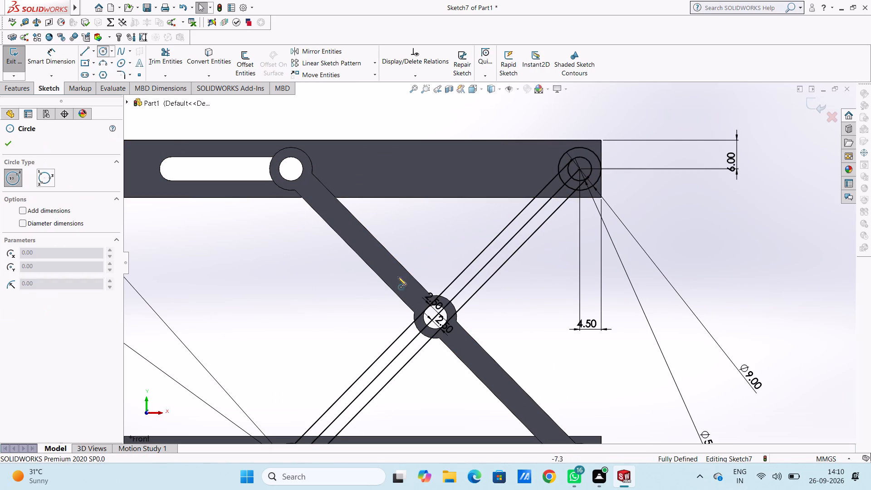
{"action": "left_click", "coordinate": [434, 317]}
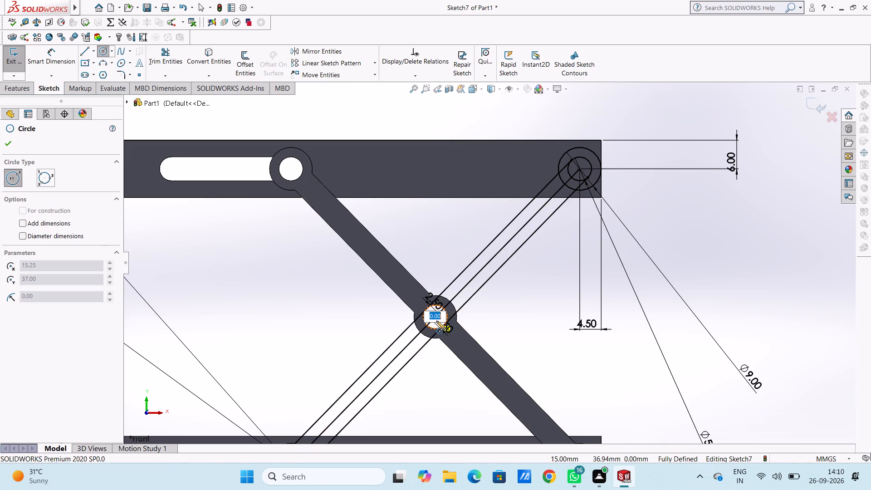
{"action": "left_click", "coordinate": [441, 325]}
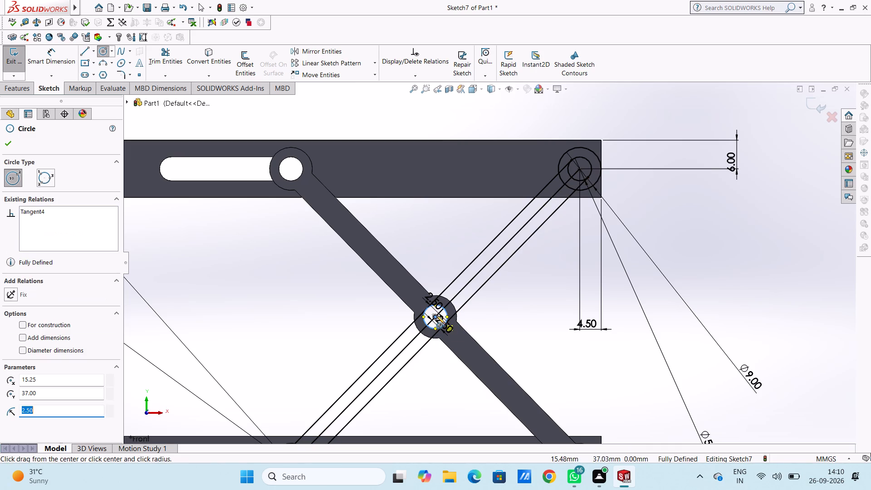
{"action": "left_click", "coordinate": [435, 317]}
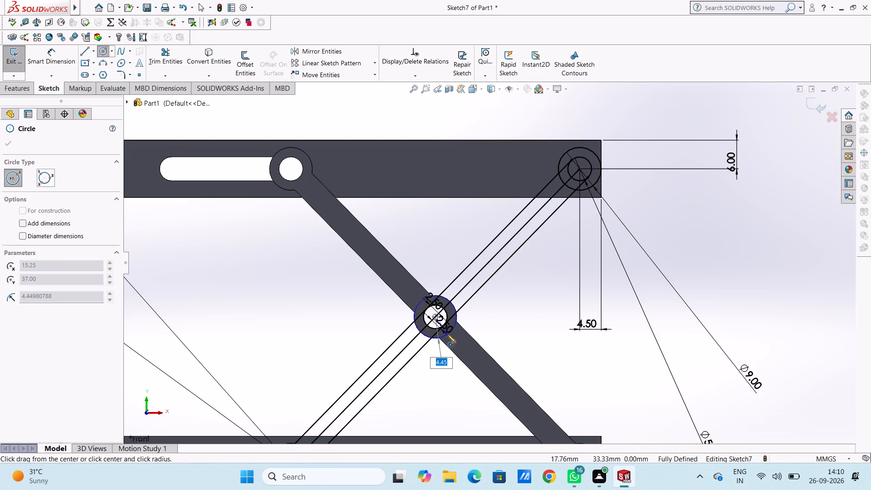
{"action": "type", "text": "4.5"}
{"action": "key", "text": "Return"}
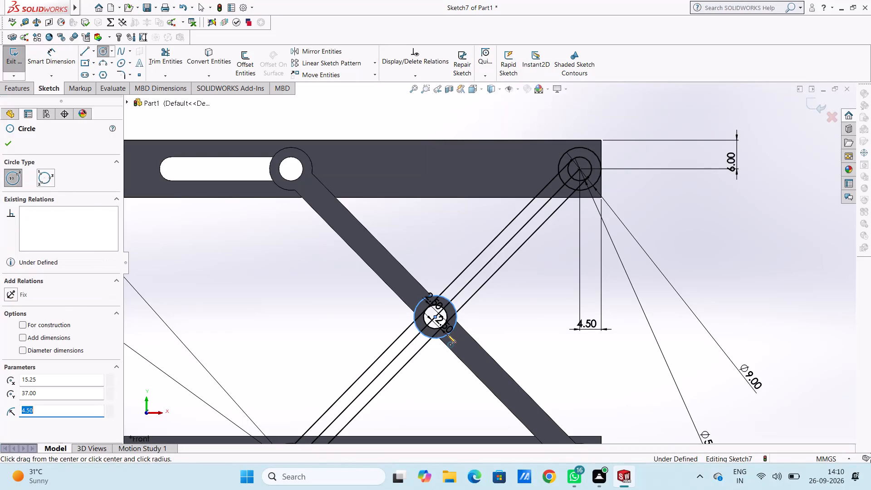
{"action": "key", "text": "Escape"}
{"action": "key", "text": "Escape"}
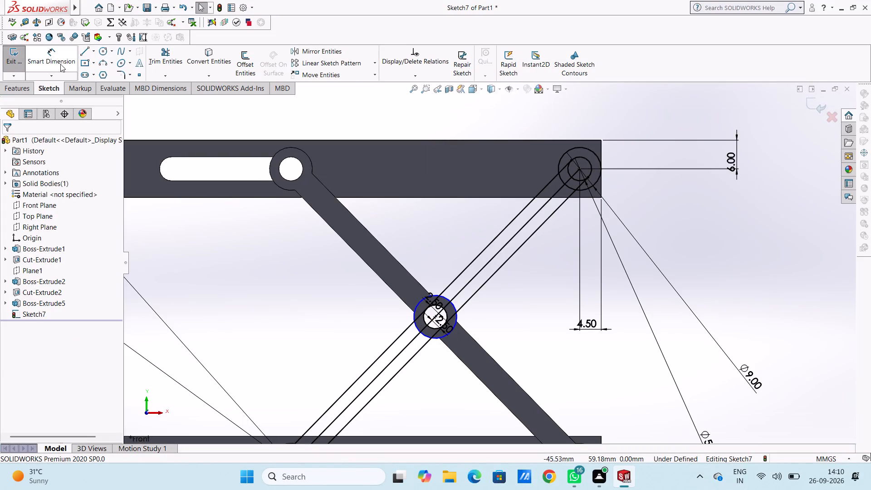
Dimension the diameter of the outer circle at the central pivot.
{"action": "left_click", "coordinate": [59, 57]}
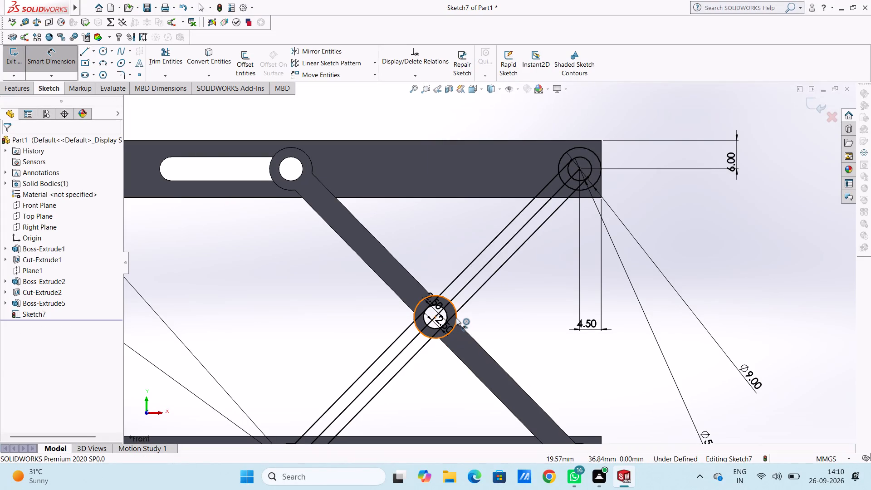
{"action": "left_click", "coordinate": [456, 317]}
{"action": "left_click", "coordinate": [756, 217]}
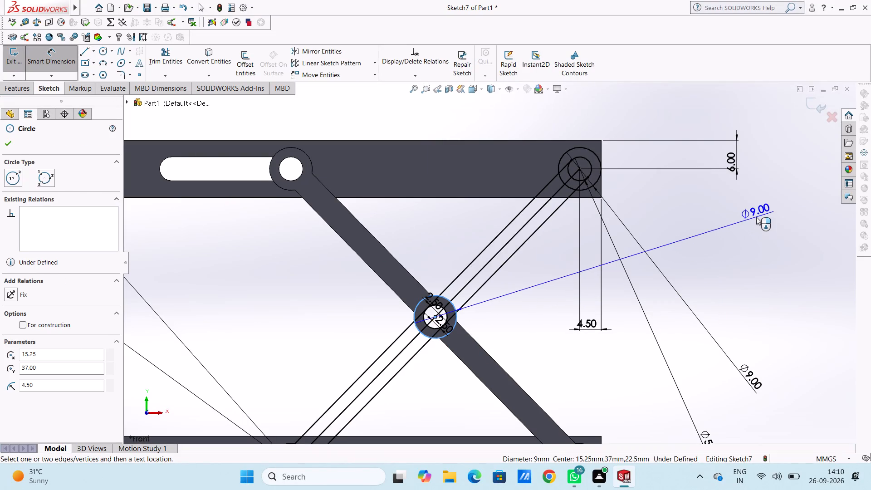
{"action": "left_click", "coordinate": [719, 206]}
{"action": "left_click", "coordinate": [684, 207]}
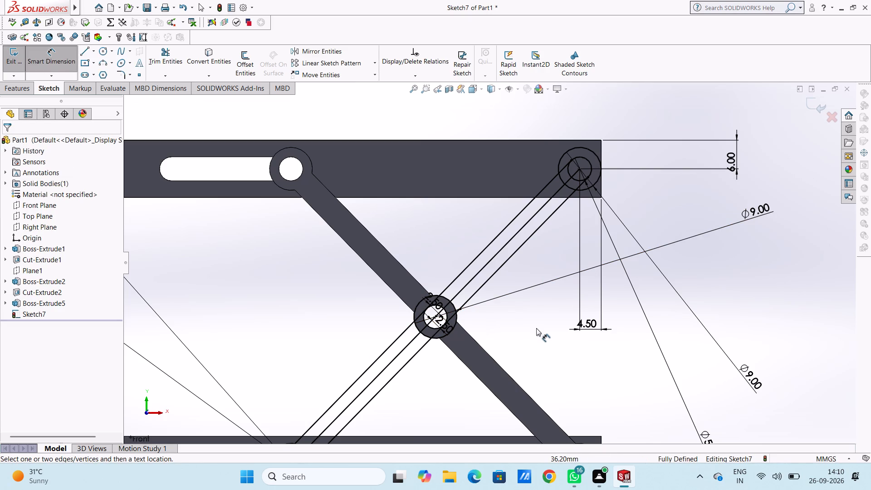
{"action": "key", "text": "Escape"}
{"action": "key", "text": "Escape"}
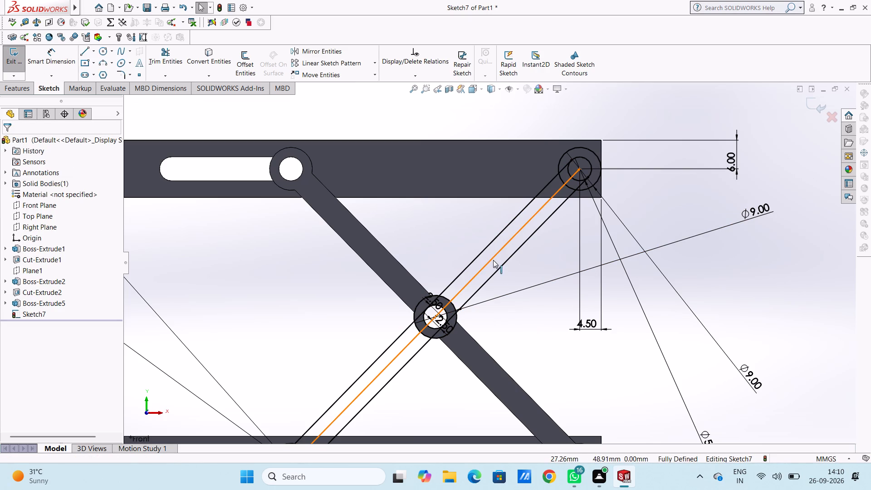
Delete the diagonal centre line between the two offset lines.
{"action": "left_click", "coordinate": [493, 260]}
{"action": "key", "text": "Delete"}
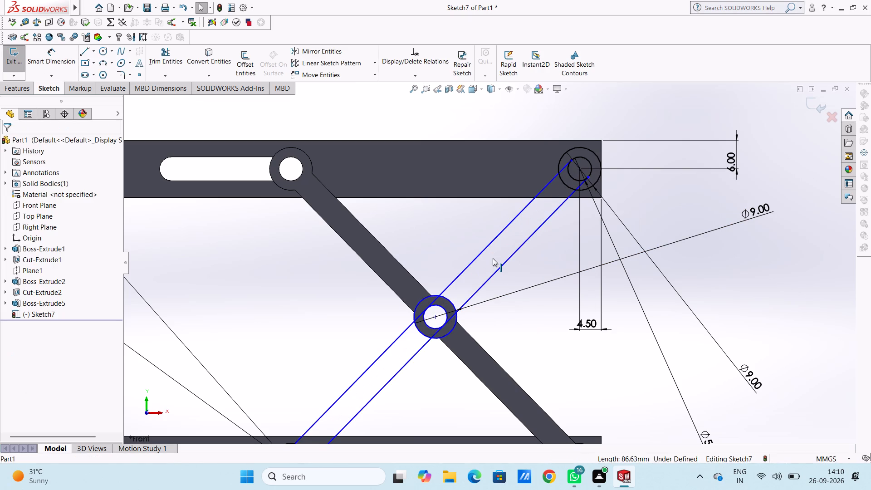
{"action": "scroll", "coordinate": [493, 258], "scroll_direction": "up", "scroll_amount": 2}
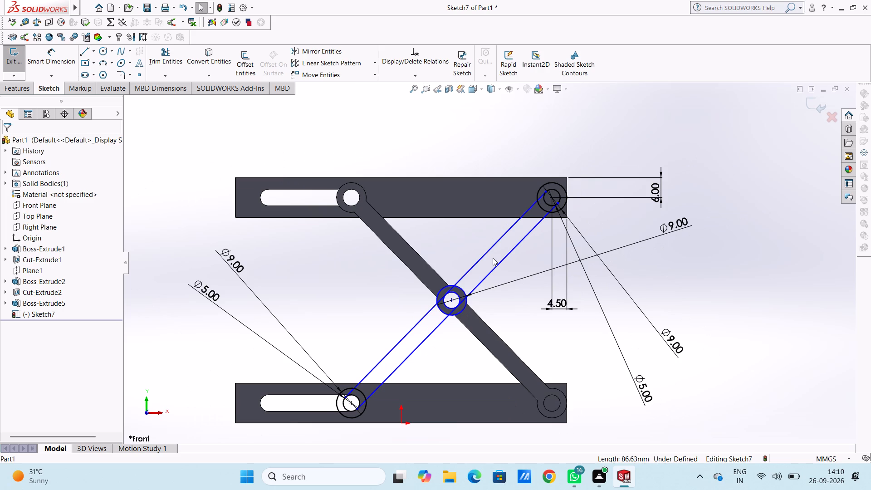
{"action": "key", "text": "Escape"}
{"action": "key", "text": "Escape"}
Trim the link's edge lines inside the central pivot circles and the outer circle's arcs lying between the two edges.
{"action": "scroll", "coordinate": [459, 328], "scroll_direction": "down", "scroll_amount": 4}
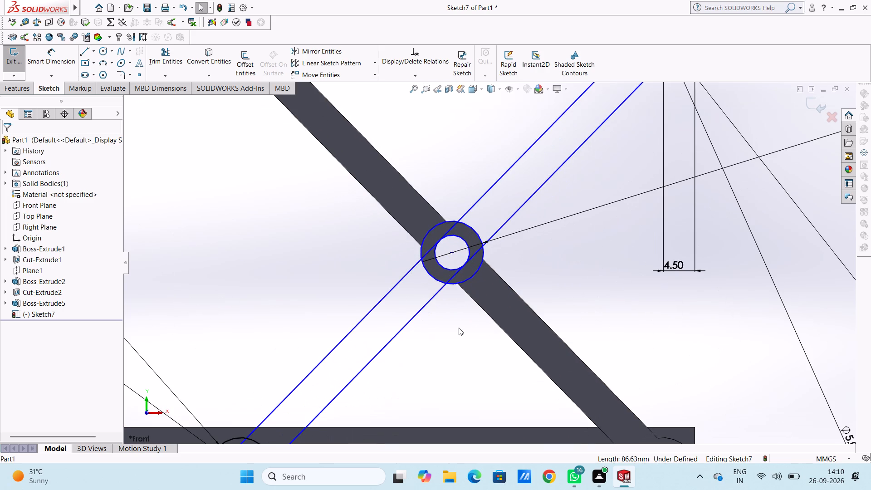
{"action": "left_click", "coordinate": [163, 54]}
{"action": "left_click", "coordinate": [453, 231]}
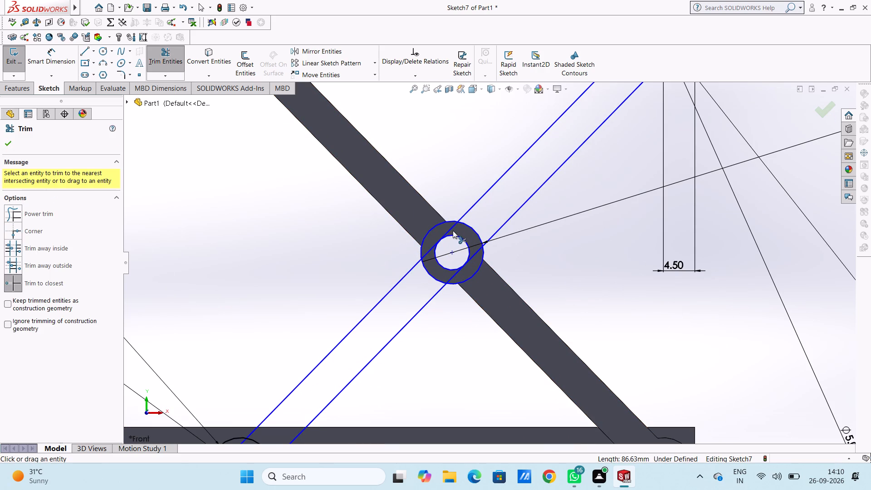
{"action": "left_click", "coordinate": [453, 228]}
{"action": "left_click", "coordinate": [427, 255]}
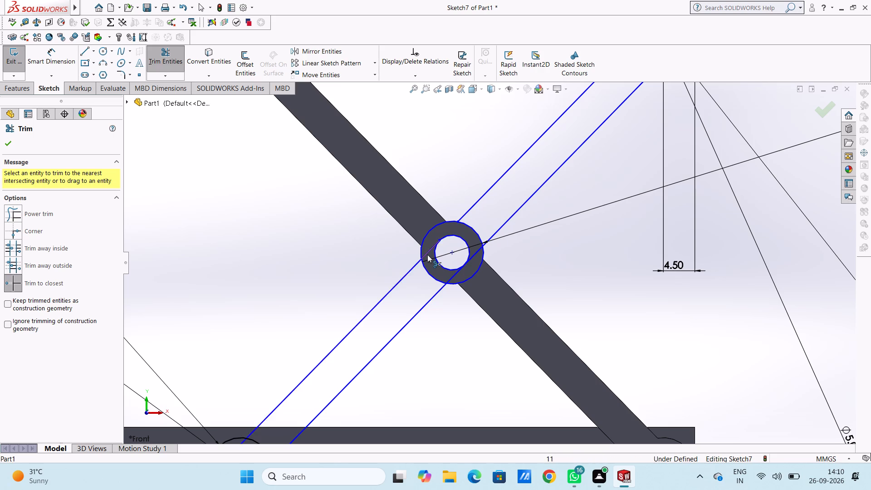
{"action": "left_click", "coordinate": [426, 271]}
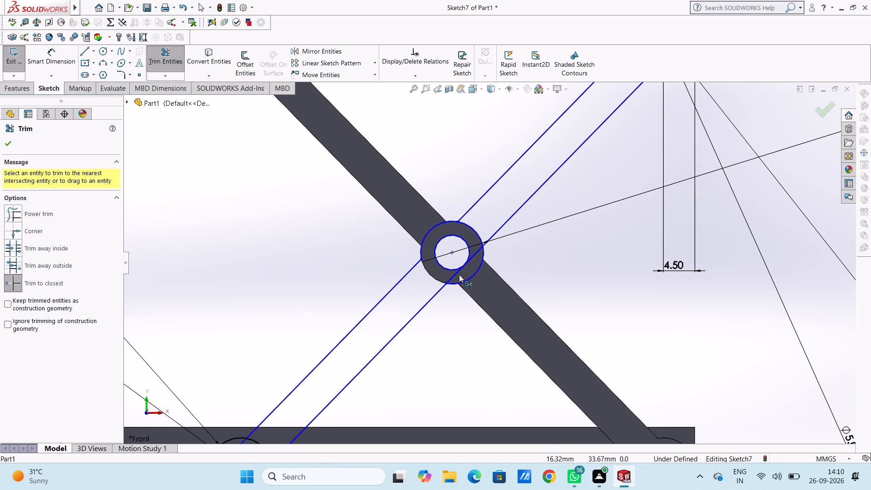
{"action": "left_click", "coordinate": [458, 272]}
{"action": "left_click", "coordinate": [478, 232]}
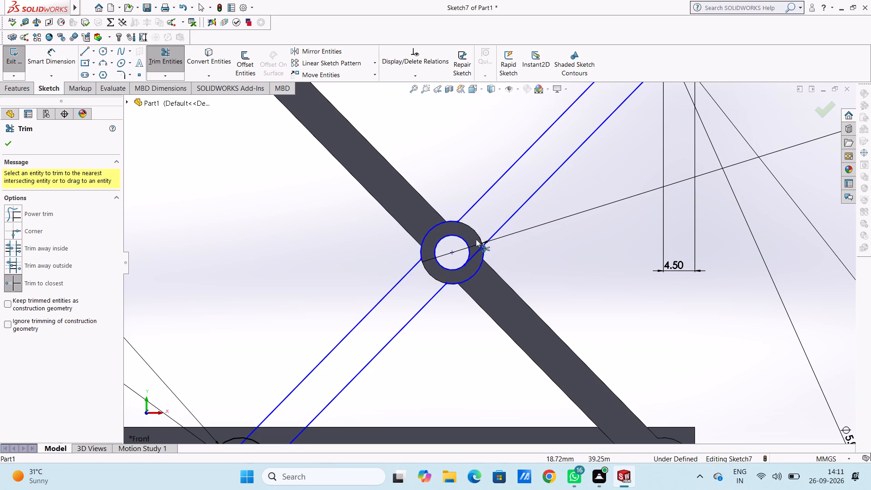
Trim both edge lines inside the upper end circles, plus the outer circle's arc between them.
{"action": "scroll", "coordinate": [500, 206], "scroll_direction": "up", "scroll_amount": 5}
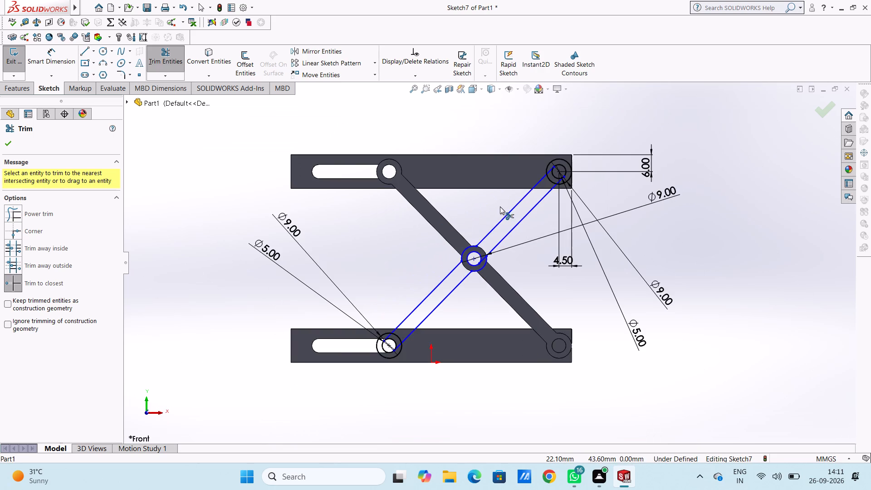
{"action": "scroll", "coordinate": [561, 173], "scroll_direction": "down", "scroll_amount": 9}
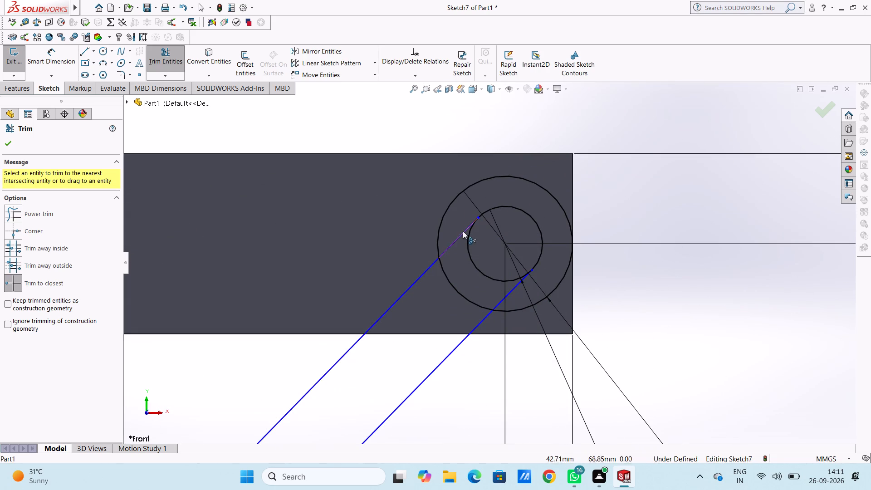
{"action": "left_click", "coordinate": [461, 235]}
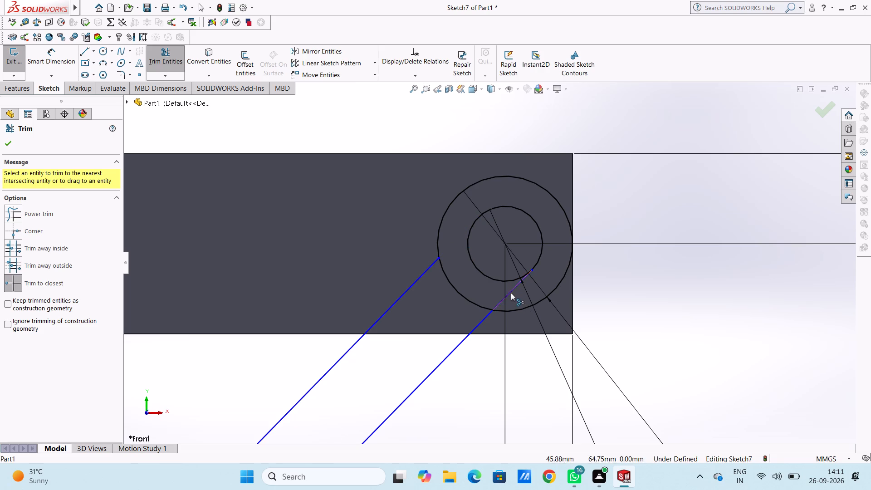
{"action": "left_click", "coordinate": [511, 292]}
{"action": "left_click", "coordinate": [474, 303]}
Trim both edge lines inside the lower end circles, plus the outer circle's arc between them.
{"action": "scroll", "coordinate": [474, 303], "scroll_direction": "up", "scroll_amount": 5}
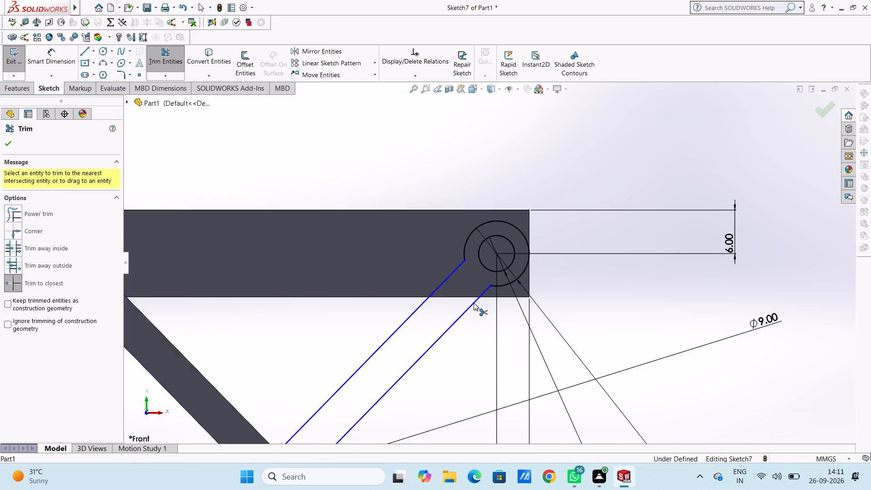
{"action": "scroll", "coordinate": [474, 303], "scroll_direction": "up", "scroll_amount": 7}
{"action": "scroll", "coordinate": [367, 391], "scroll_direction": "down", "scroll_amount": 4}
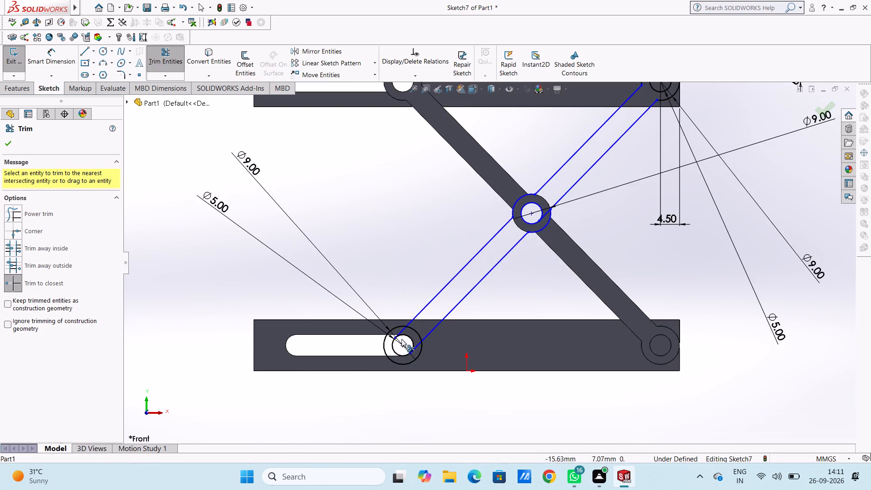
{"action": "scroll", "coordinate": [406, 328], "scroll_direction": "down", "scroll_amount": 4}
{"action": "left_click", "coordinate": [419, 318]}
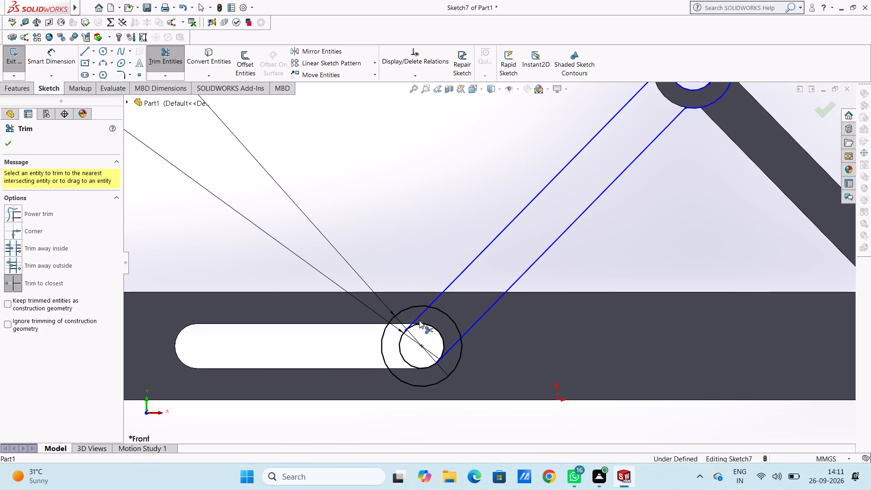
{"action": "left_click", "coordinate": [453, 349]}
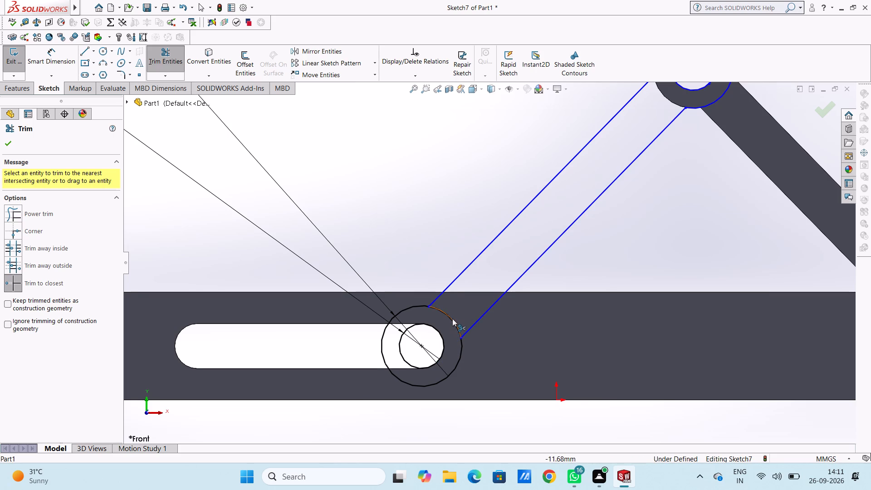
{"action": "left_click", "coordinate": [452, 318]}
Trim the leftover segment of the link's lower edge line inside the central pivot's outer circle.
{"action": "scroll", "coordinate": [452, 318], "scroll_direction": "up", "scroll_amount": 5}
{"action": "scroll", "coordinate": [627, 134], "scroll_direction": "down", "scroll_amount": 3}
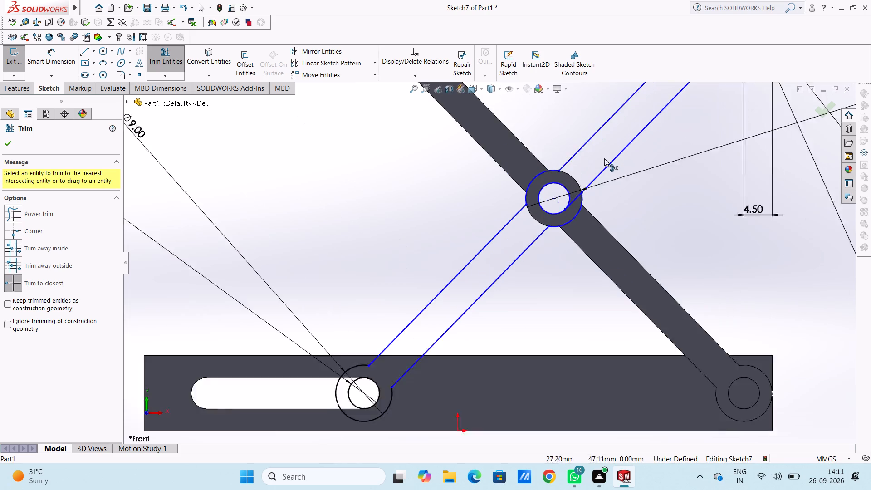
{"action": "scroll", "coordinate": [553, 213], "scroll_direction": "down", "scroll_amount": 5}
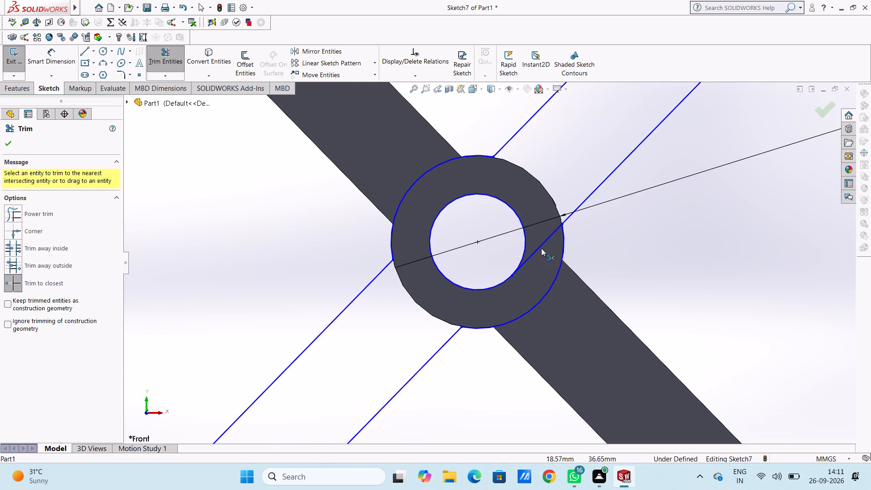
{"action": "left_click", "coordinate": [541, 246]}
{"action": "key", "text": "Escape"}
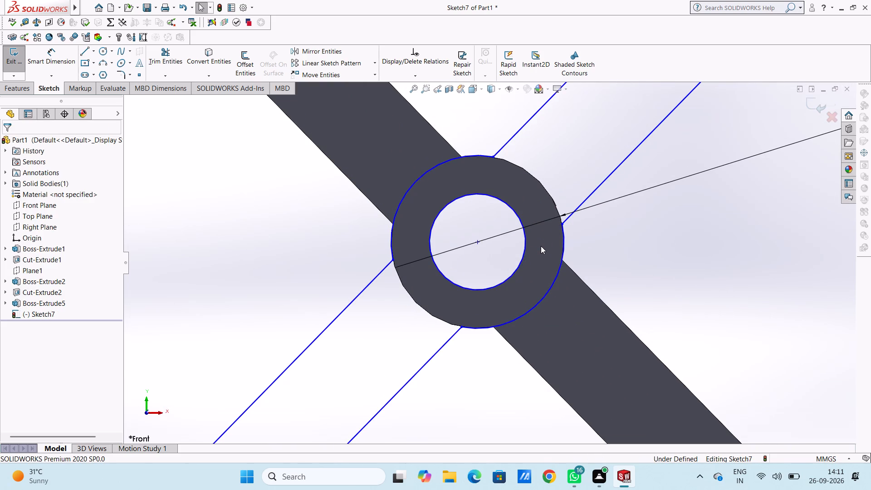
{"action": "key", "text": "Escape"}
{"action": "key", "text": "Escape"}
Dimension the horizontal distance from the origin to the central pivot's centre.
{"action": "scroll", "coordinate": [541, 246], "scroll_direction": "up", "scroll_amount": 12}
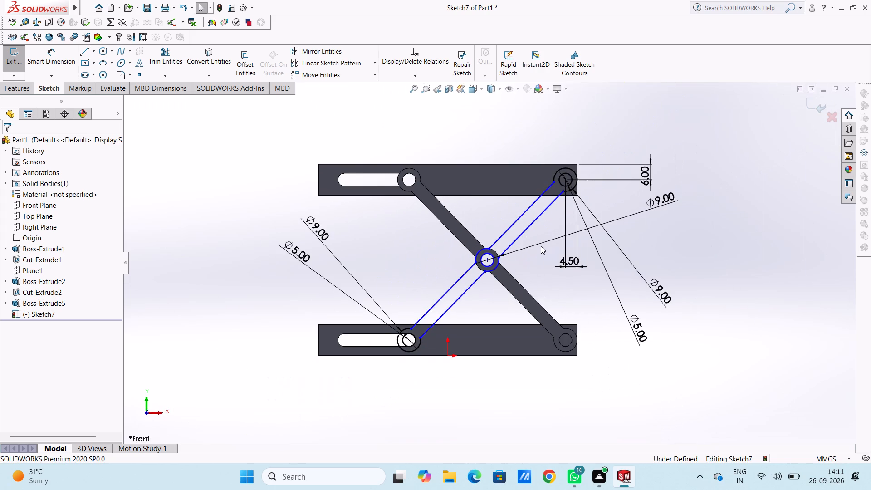
{"action": "left_click", "coordinate": [43, 59]}
{"action": "scroll", "coordinate": [443, 273], "scroll_direction": "down", "scroll_amount": 3}
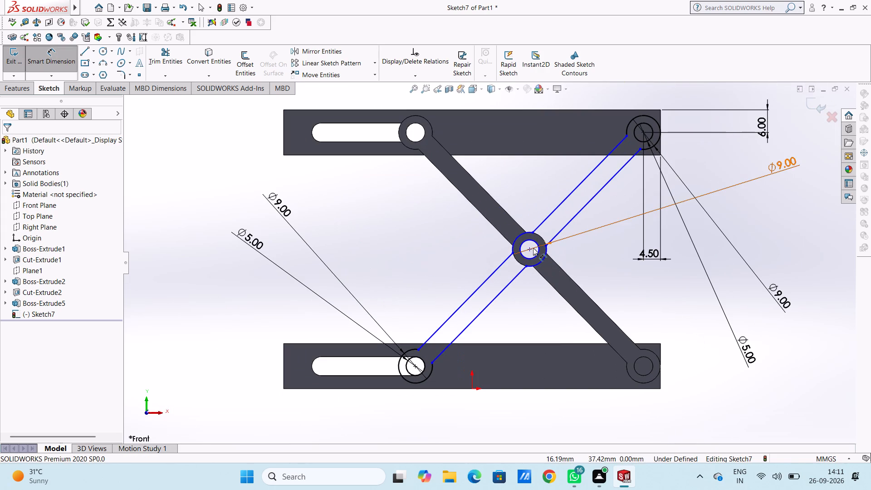
{"action": "left_click", "coordinate": [529, 250]}
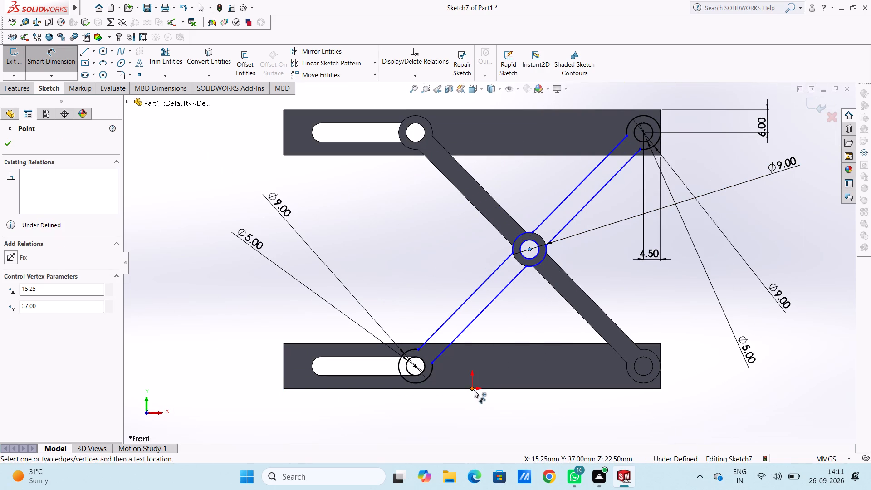
{"action": "left_click", "coordinate": [473, 389]}
{"action": "left_click", "coordinate": [518, 426]}
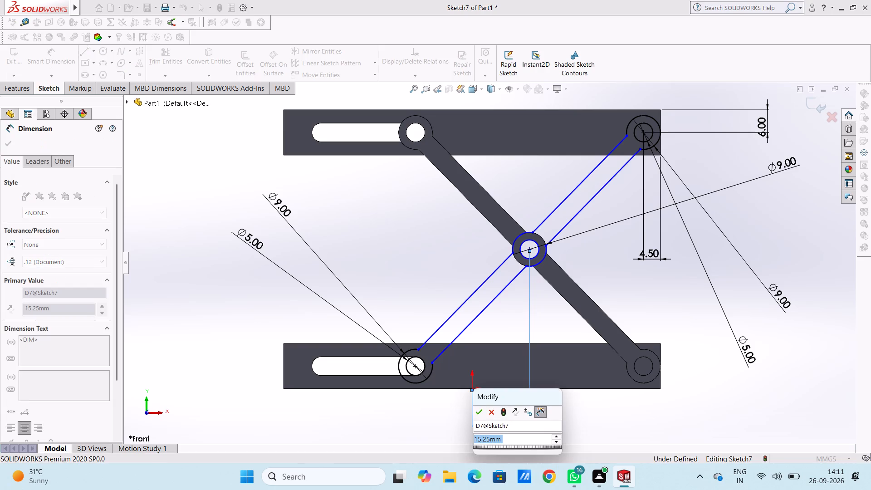
{"action": "left_click", "coordinate": [478, 411]}
{"action": "left_click", "coordinate": [446, 416]}
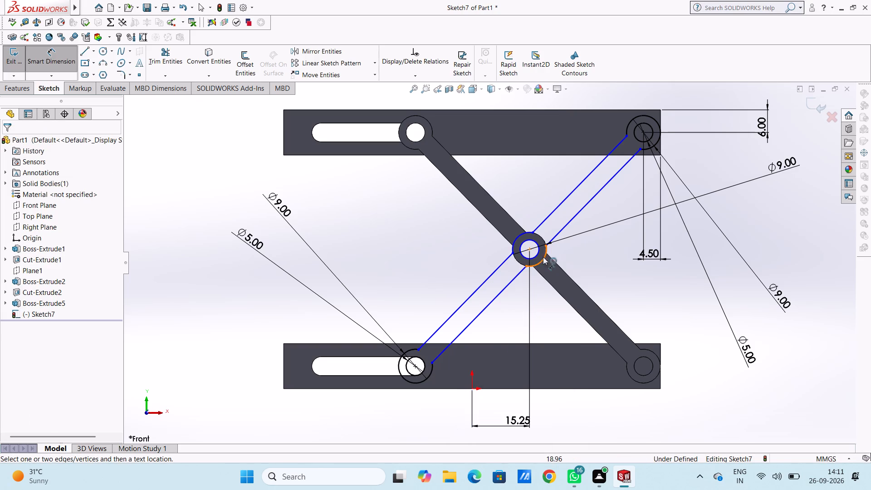
Dimension the distance between the two end points of the link's lower edge.
{"action": "left_click", "coordinate": [432, 363]}
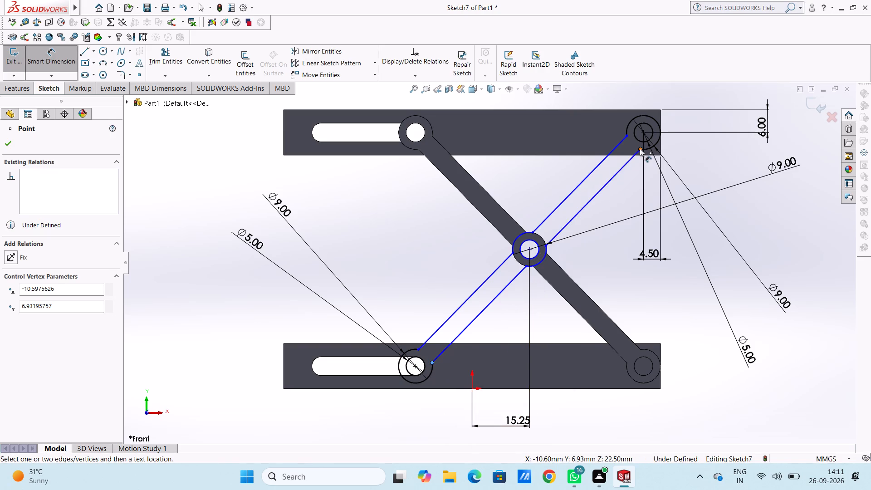
{"action": "left_click", "coordinate": [640, 148]}
{"action": "left_click", "coordinate": [707, 393]}
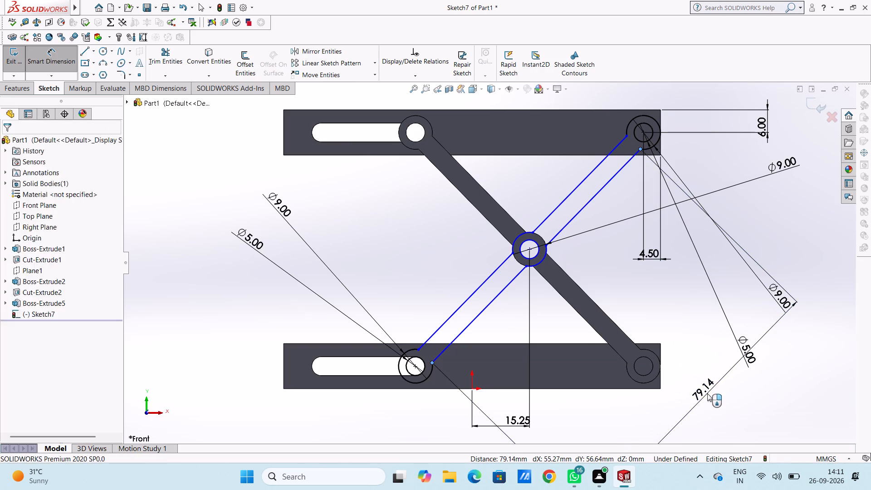
{"action": "left_click", "coordinate": [667, 375]}
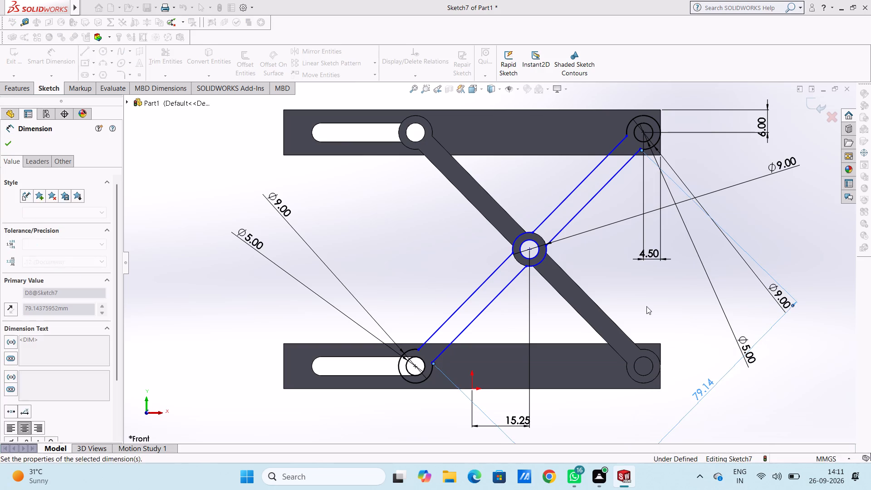
{"action": "left_click", "coordinate": [646, 305]}
Dimension the distance between the two end points of the link's upper edge.
{"action": "left_click", "coordinate": [628, 135]}
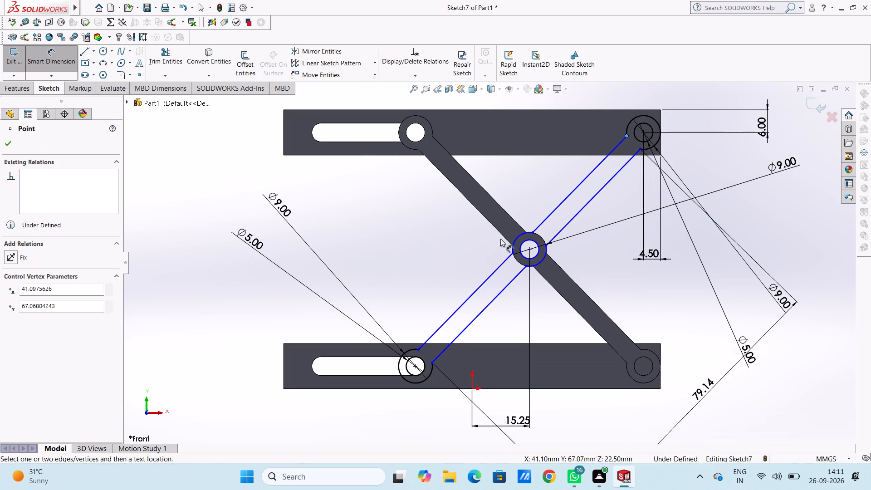
{"action": "left_click", "coordinate": [420, 348]}
{"action": "scroll", "coordinate": [401, 288], "scroll_direction": "up", "scroll_amount": 2}
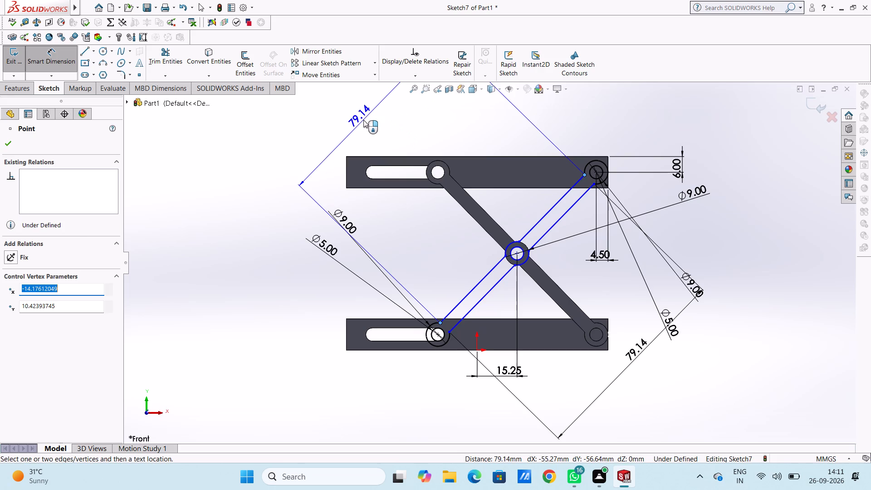
{"action": "left_click", "coordinate": [363, 120]}
{"action": "left_click", "coordinate": [322, 105]}
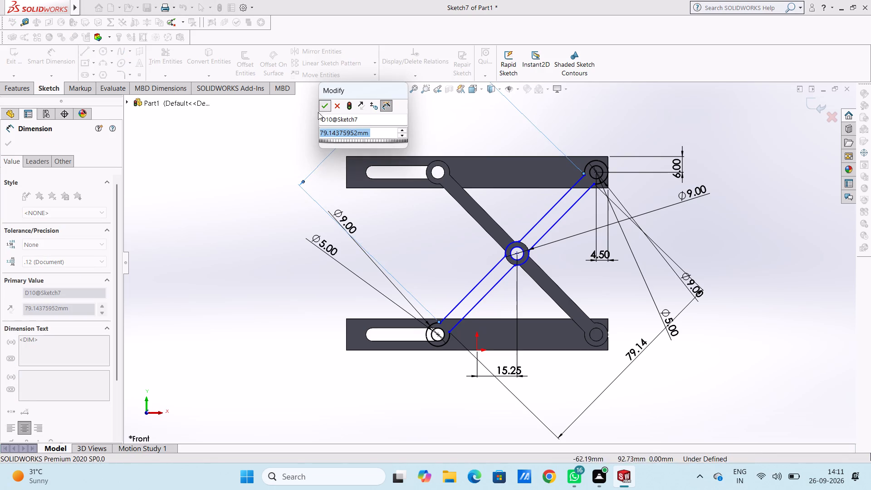
{"action": "left_click", "coordinate": [265, 164]}
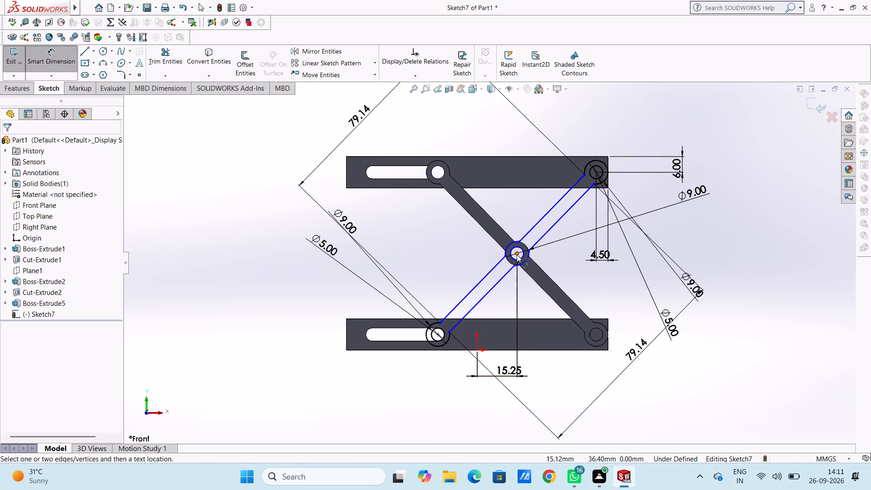
Dimension the aligned distance from the central pivot's centre to the centre of the link's upper end circles.
{"action": "left_click", "coordinate": [517, 255]}
{"action": "left_click", "coordinate": [597, 171]}
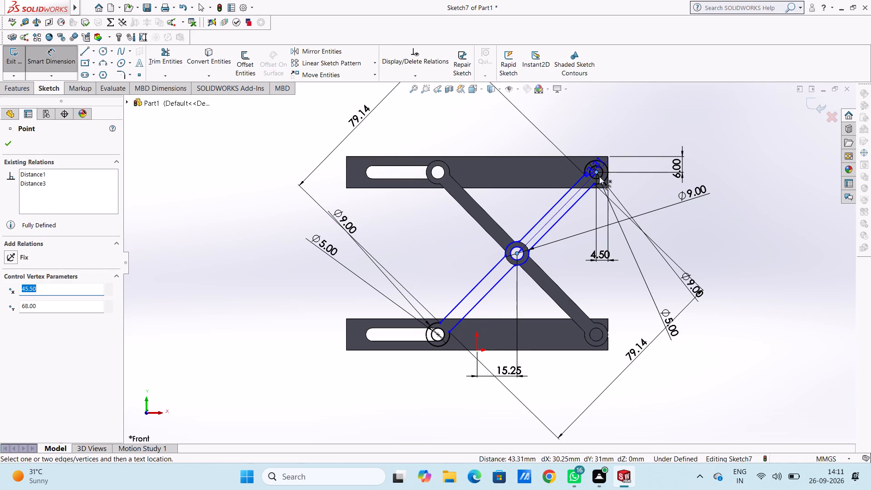
{"action": "left_click", "coordinate": [754, 363]}
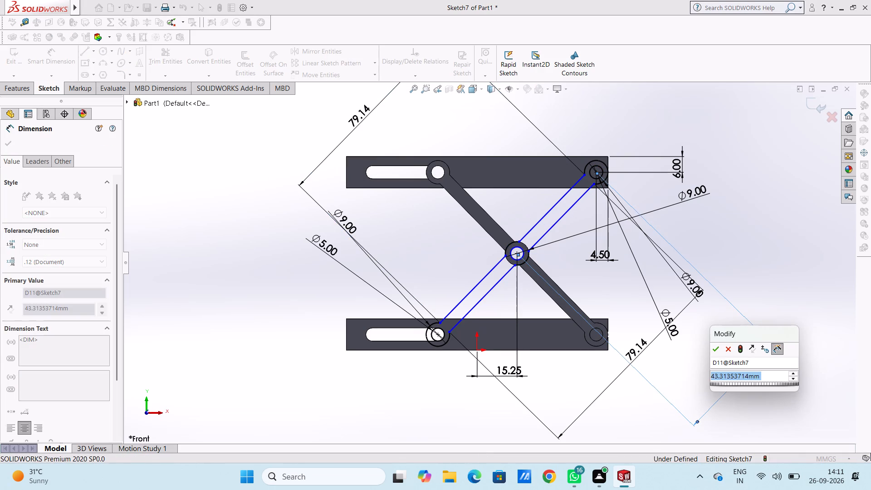
{"action": "left_click", "coordinate": [716, 349]}
{"action": "left_click", "coordinate": [705, 328]}
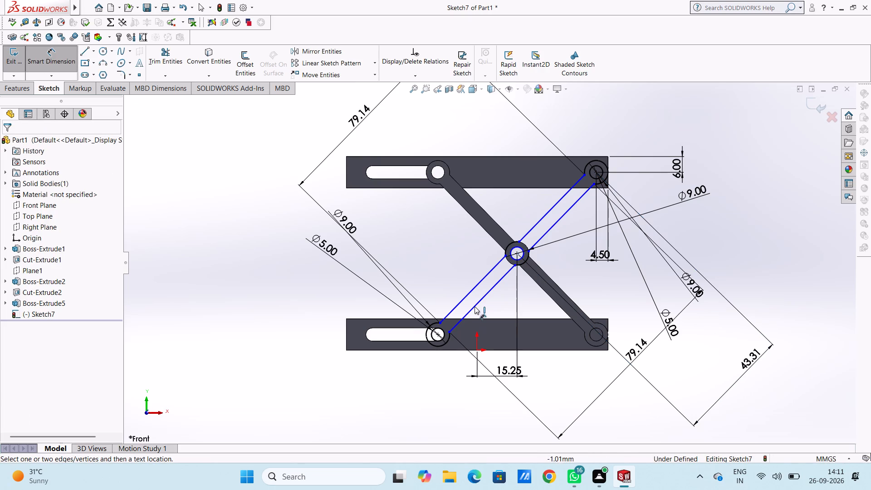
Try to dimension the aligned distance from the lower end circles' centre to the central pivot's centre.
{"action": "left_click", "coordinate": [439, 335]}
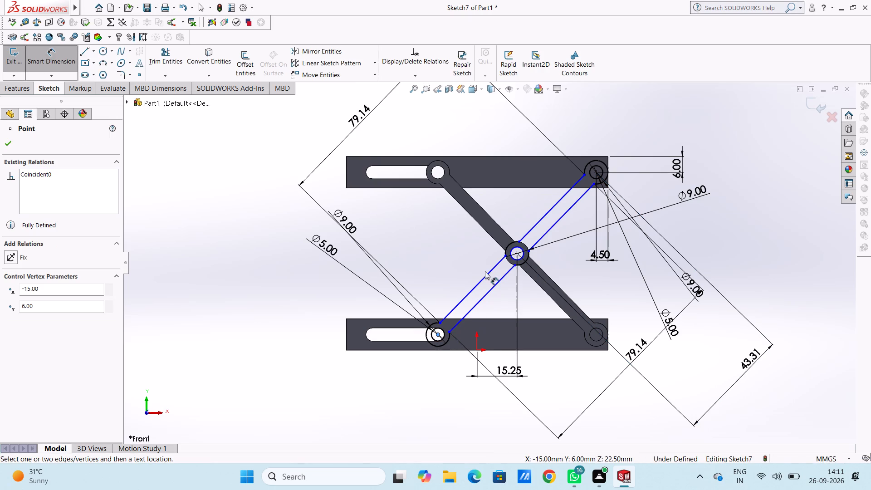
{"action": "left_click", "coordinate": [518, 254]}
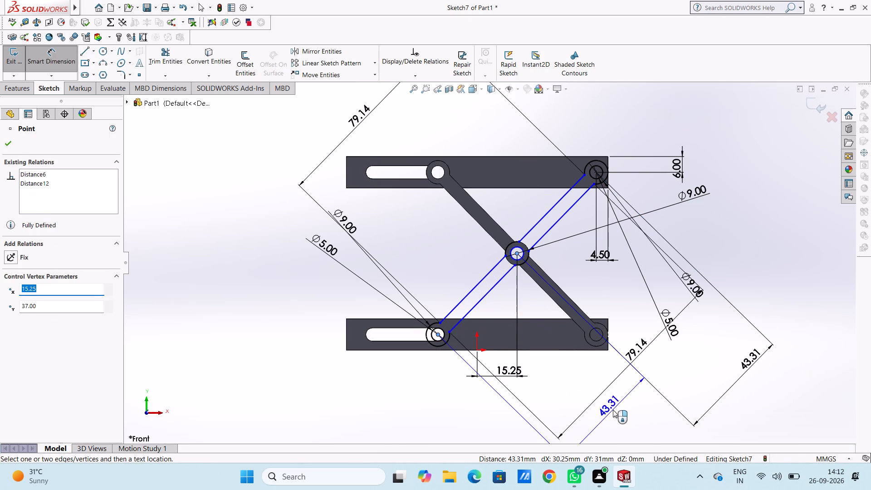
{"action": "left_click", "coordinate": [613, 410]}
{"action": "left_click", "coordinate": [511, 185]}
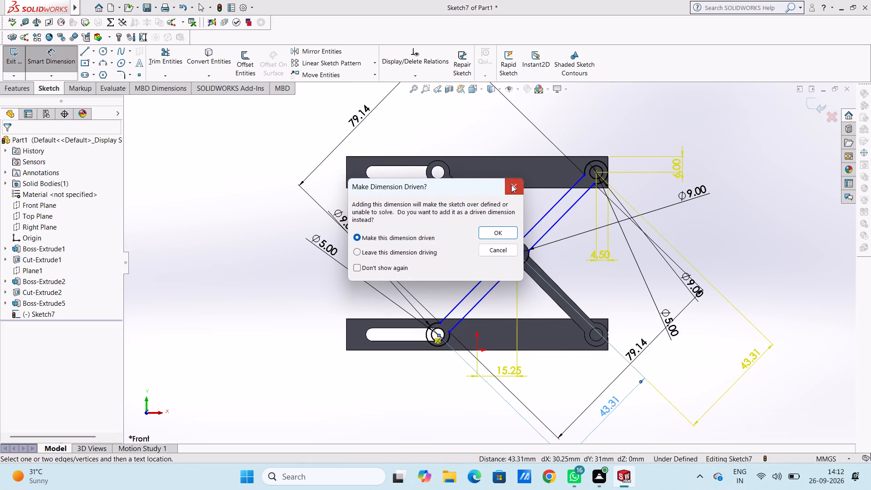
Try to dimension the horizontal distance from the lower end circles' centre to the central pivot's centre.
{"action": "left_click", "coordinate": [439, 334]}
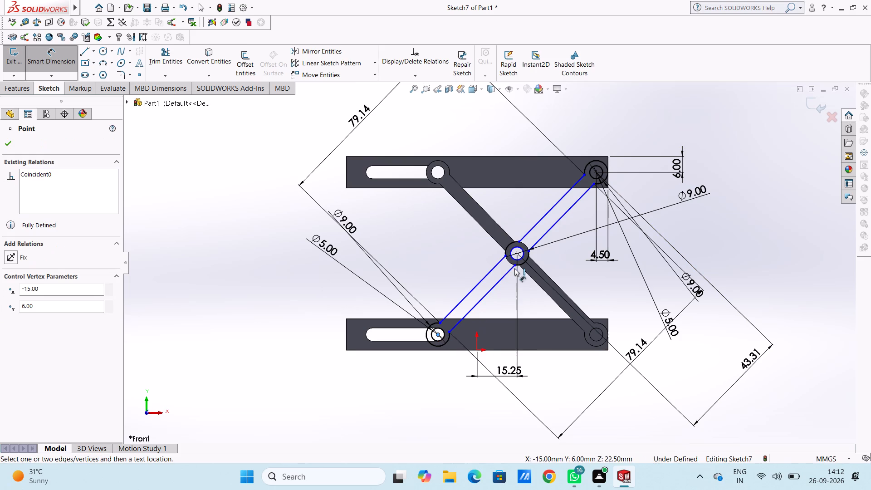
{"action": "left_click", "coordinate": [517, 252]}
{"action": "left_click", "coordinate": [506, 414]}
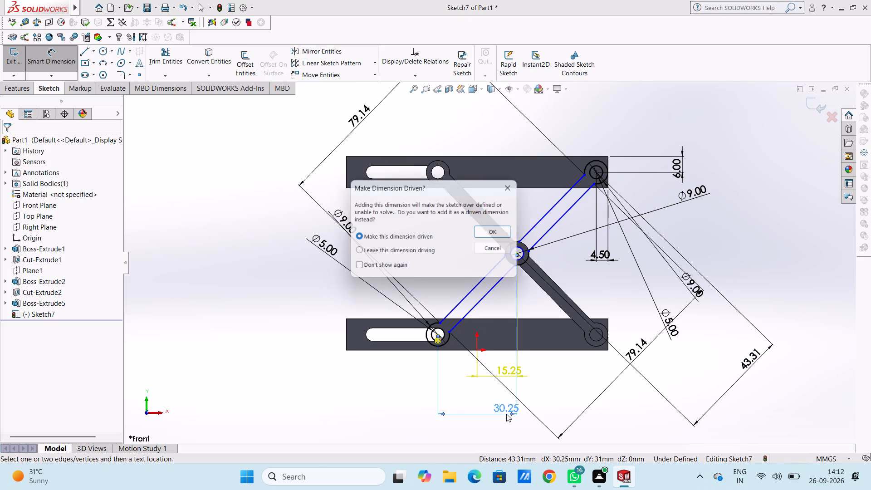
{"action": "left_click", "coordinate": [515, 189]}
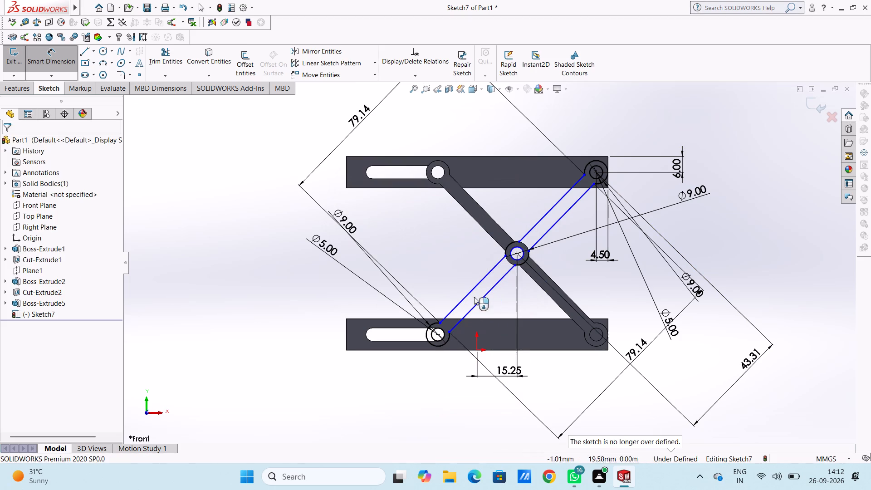
Dimension the horizontal span of the upper edge line on the link's lower half.
{"action": "left_click", "coordinate": [474, 287]}
{"action": "left_click", "coordinate": [452, 249]}
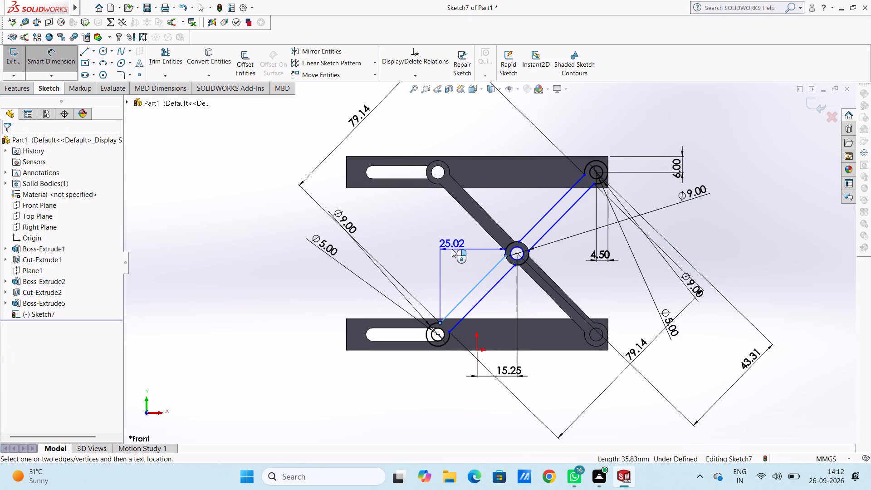
{"action": "left_click", "coordinate": [410, 236]}
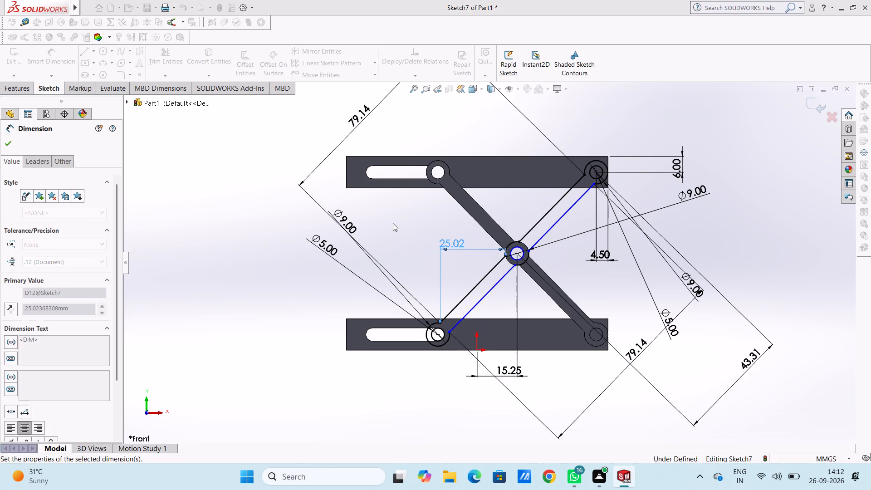
{"action": "left_click", "coordinate": [393, 223]}
Dimension the vertical span of the lower edge line on the link's lower half and finish dimensioning.
{"action": "left_click", "coordinate": [503, 276]}
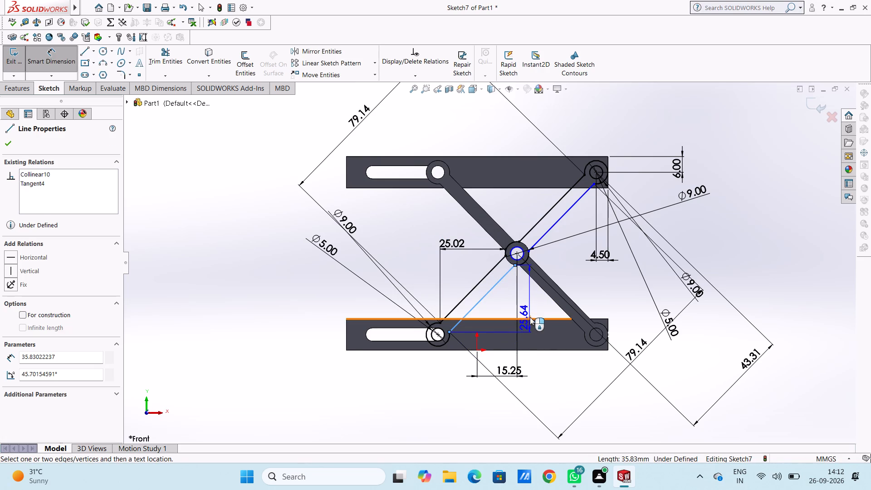
{"action": "left_click", "coordinate": [530, 316]}
{"action": "left_click", "coordinate": [491, 302]}
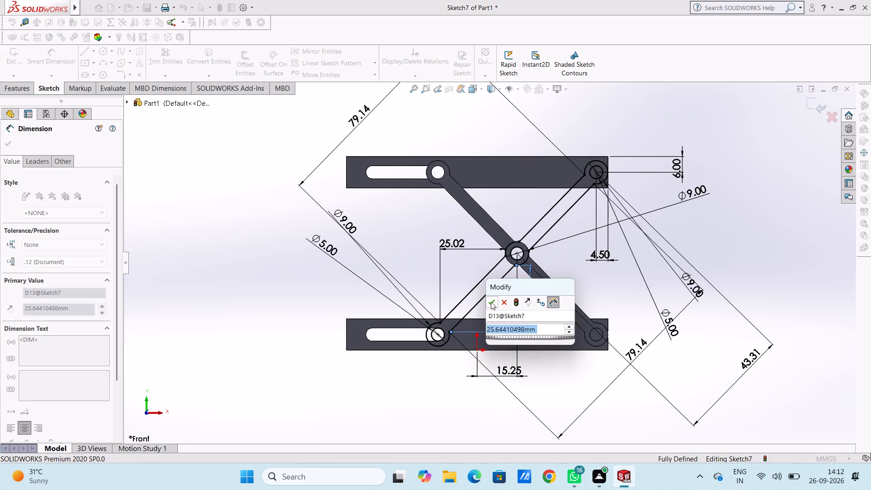
{"action": "left_click", "coordinate": [411, 237]}
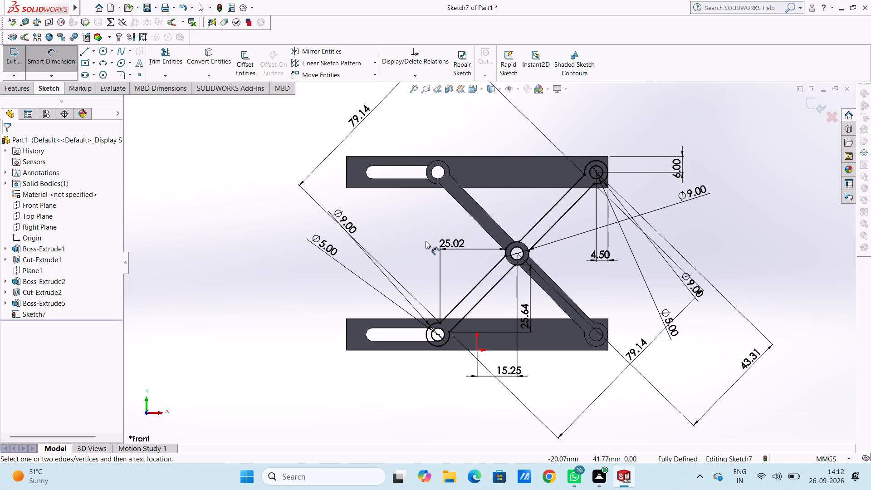
{"action": "key", "text": "Escape"}
{"action": "key", "text": "Escape"}
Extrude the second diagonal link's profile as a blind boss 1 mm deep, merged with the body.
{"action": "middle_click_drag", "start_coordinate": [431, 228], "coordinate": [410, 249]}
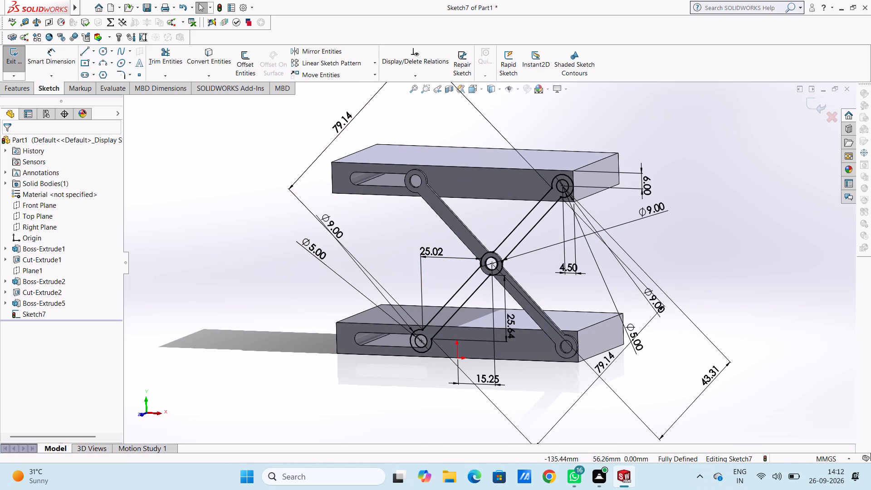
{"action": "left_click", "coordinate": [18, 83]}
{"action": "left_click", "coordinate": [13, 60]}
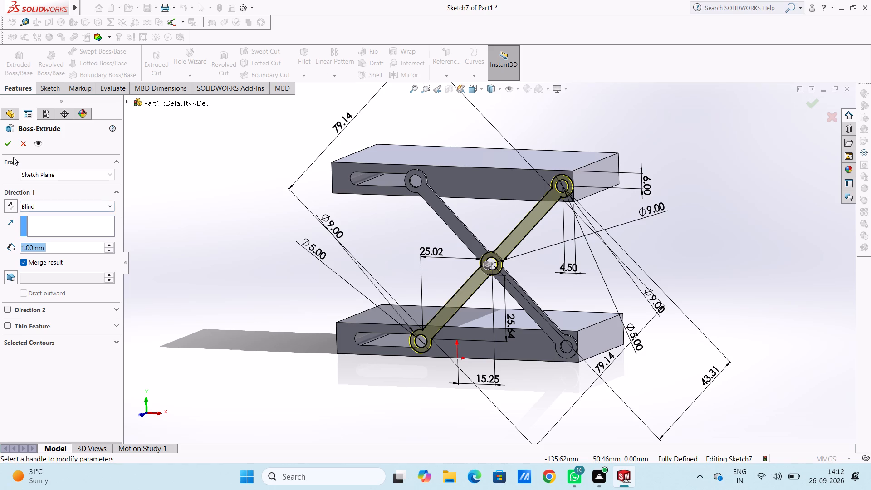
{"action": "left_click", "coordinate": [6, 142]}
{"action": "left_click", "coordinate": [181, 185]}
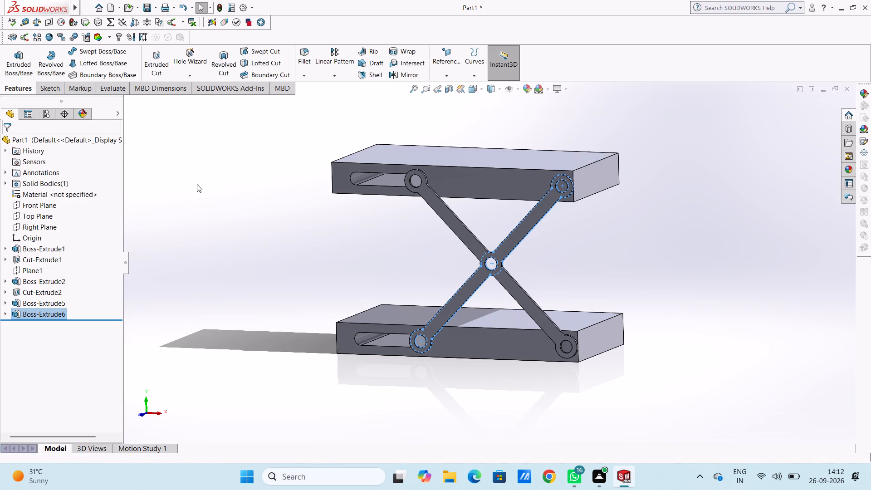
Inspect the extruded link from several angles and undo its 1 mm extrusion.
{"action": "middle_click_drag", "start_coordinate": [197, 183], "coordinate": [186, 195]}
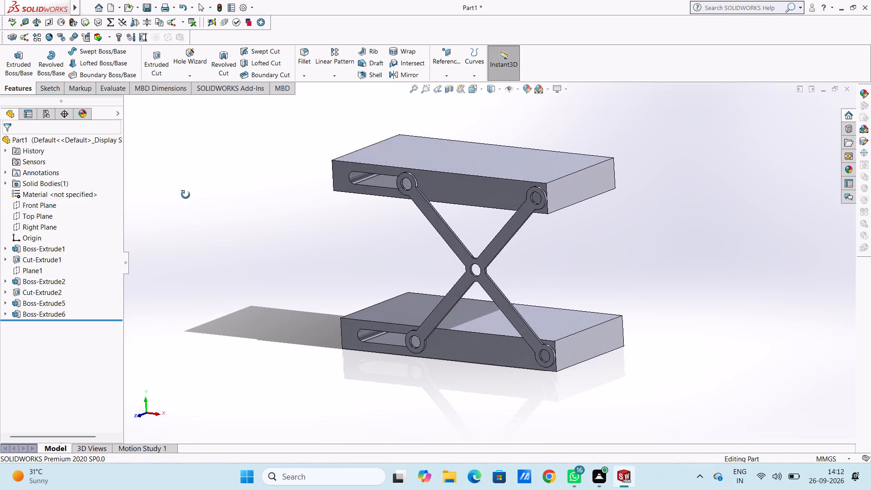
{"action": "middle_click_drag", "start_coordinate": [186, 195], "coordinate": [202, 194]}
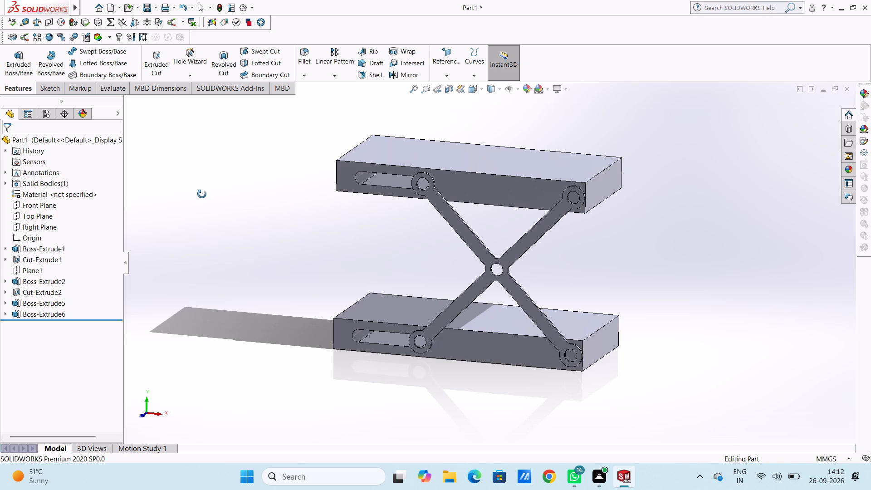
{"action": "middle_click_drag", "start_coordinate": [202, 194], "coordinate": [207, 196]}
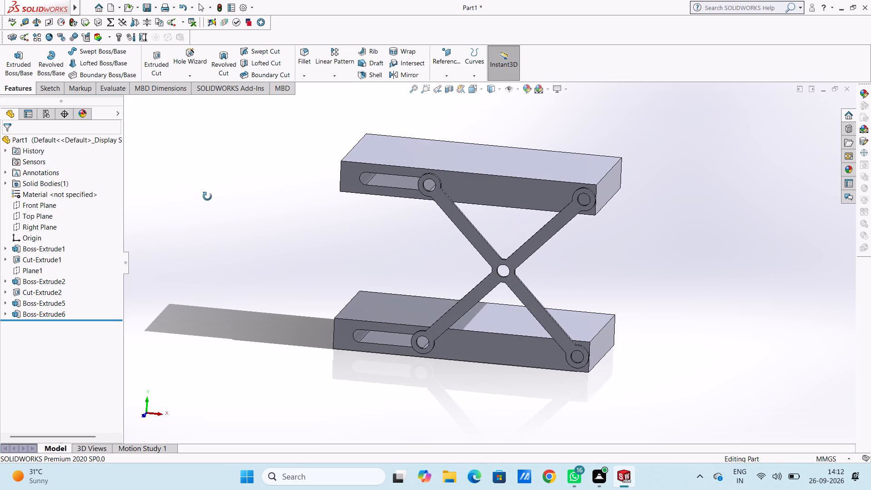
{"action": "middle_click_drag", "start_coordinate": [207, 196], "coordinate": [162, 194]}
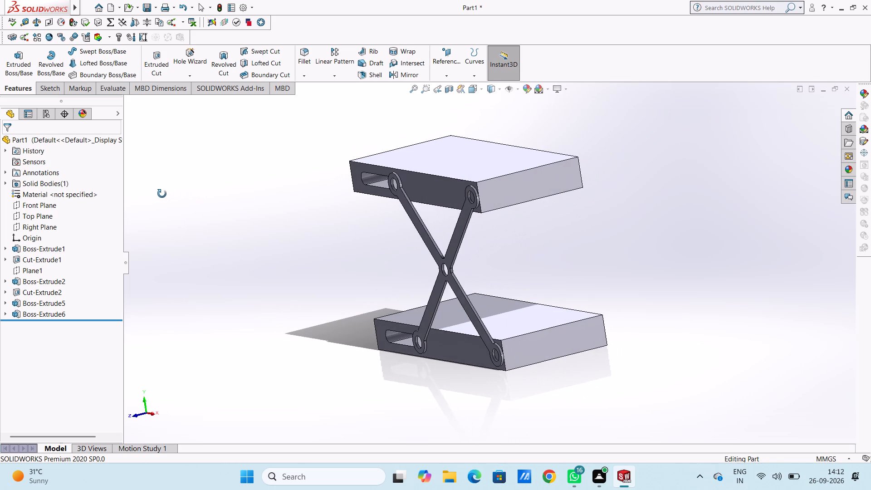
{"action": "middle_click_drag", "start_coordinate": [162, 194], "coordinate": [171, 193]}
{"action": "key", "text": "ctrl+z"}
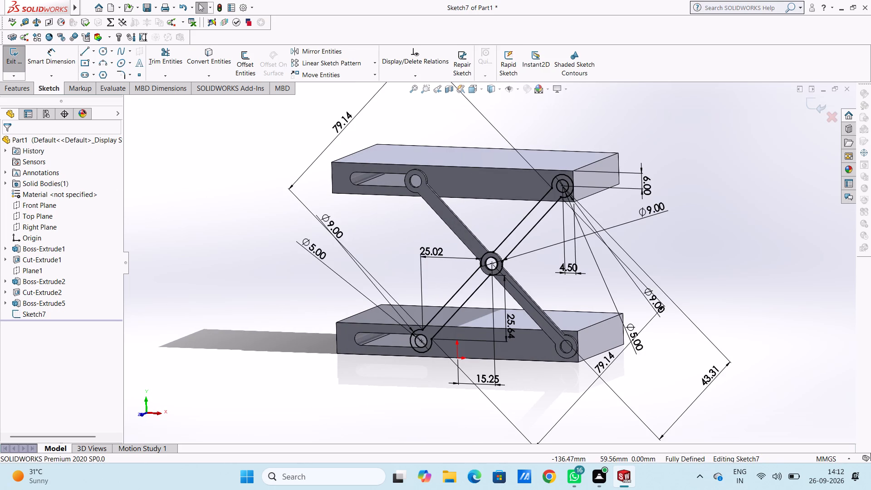
Extrude the second diagonal link's profile as a blind boss 2 mm deep, merged with the body.
{"action": "left_click", "coordinate": [14, 88]}
{"action": "left_click", "coordinate": [15, 54]}
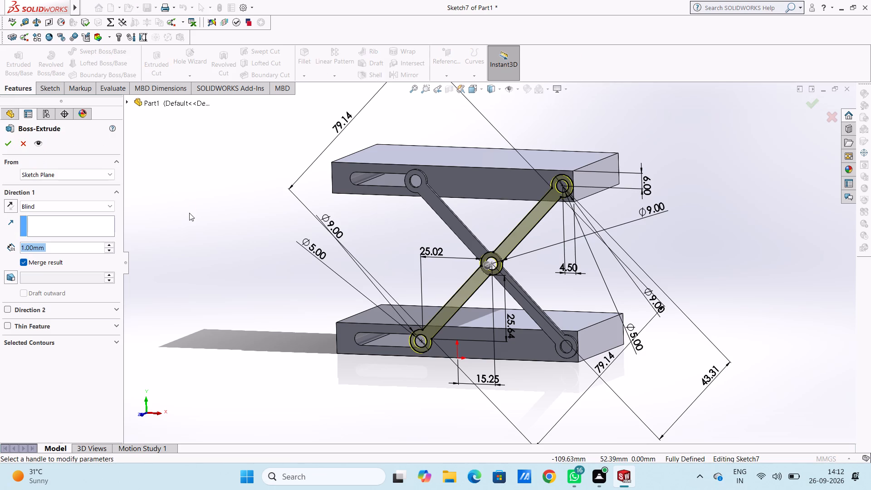
{"action": "key", "text": "2"}
{"action": "key", "text": "Return"}
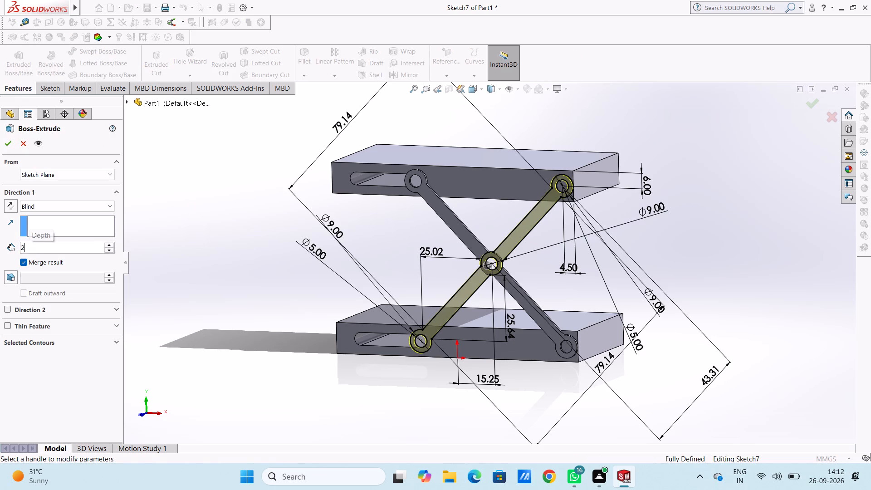
{"action": "left_click", "coordinate": [10, 144]}
{"action": "left_click", "coordinate": [232, 240]}
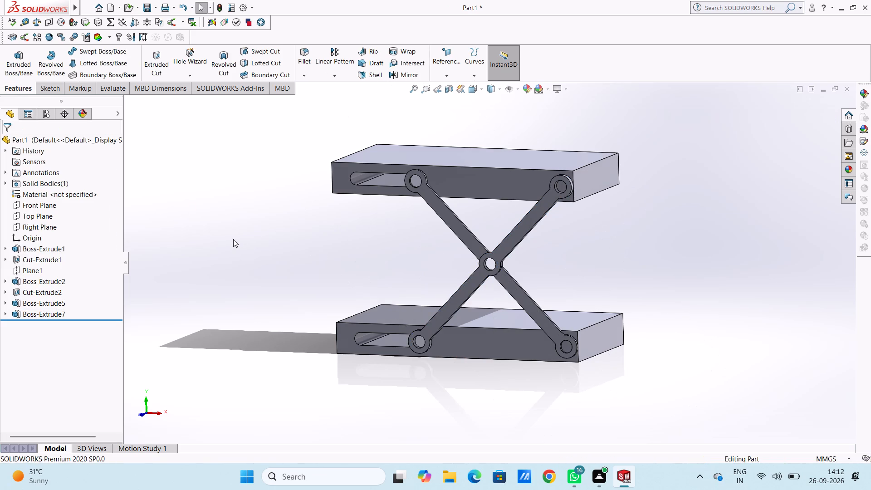
Start a new sketch on the second diagonal link's front face, with the central pivot in front view.
{"action": "middle_click_drag", "start_coordinate": [231, 240], "coordinate": [233, 236]}
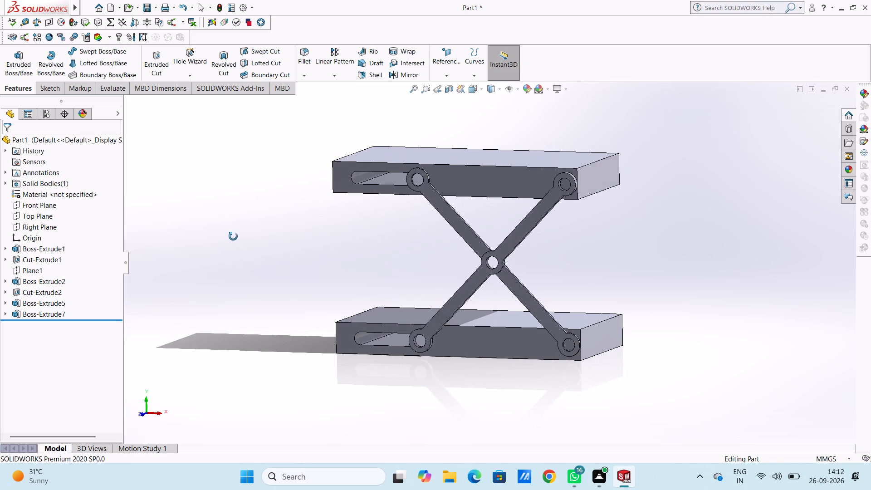
{"action": "middle_click_drag", "start_coordinate": [233, 236], "coordinate": [176, 233]}
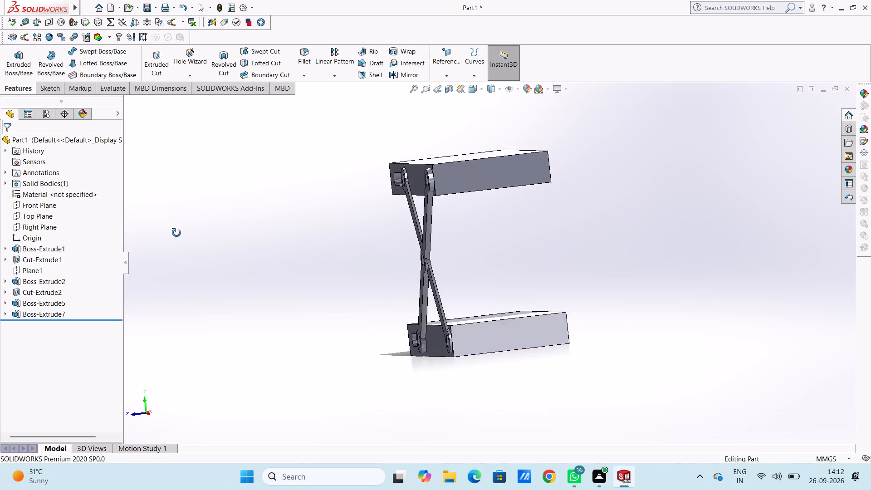
{"action": "middle_click_drag", "start_coordinate": [176, 233], "coordinate": [232, 228]}
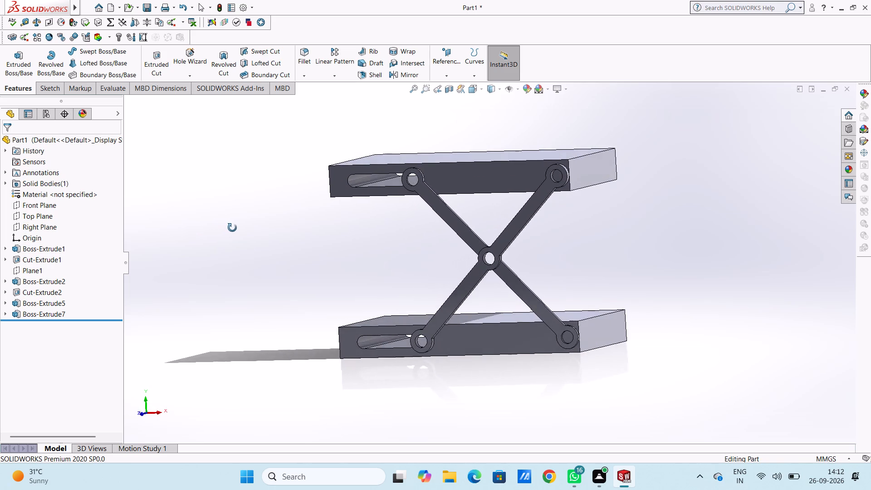
{"action": "middle_click_drag", "start_coordinate": [232, 228], "coordinate": [235, 228]}
{"action": "key", "text": "ctrl+1"}
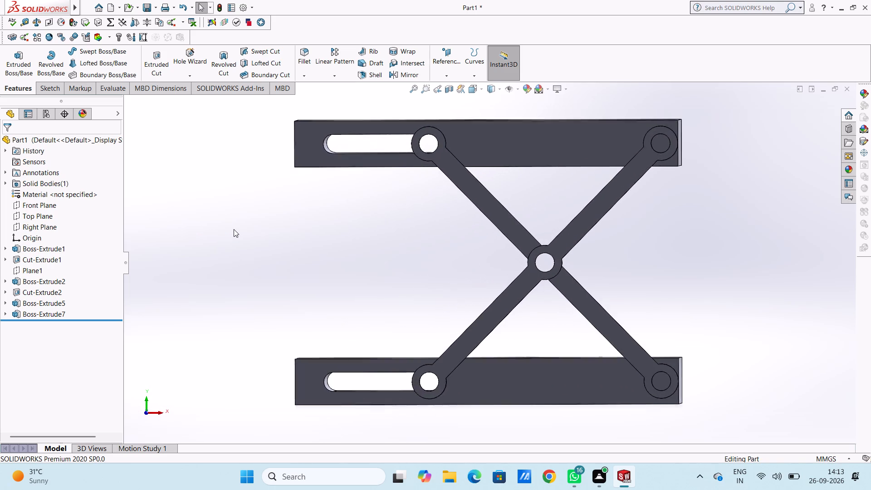
{"action": "scroll", "coordinate": [442, 269], "scroll_direction": "down", "scroll_amount": 1}
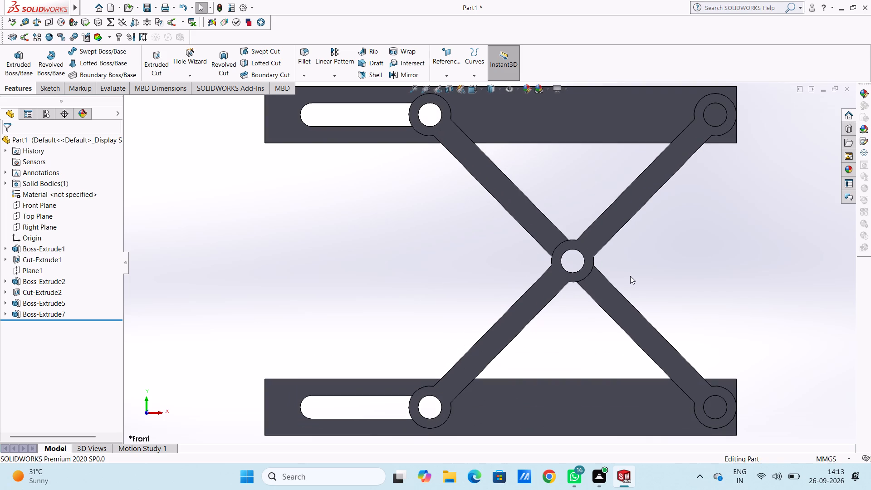
{"action": "scroll", "coordinate": [627, 268], "scroll_direction": "down", "scroll_amount": 1}
{"action": "left_click", "coordinate": [559, 240]}
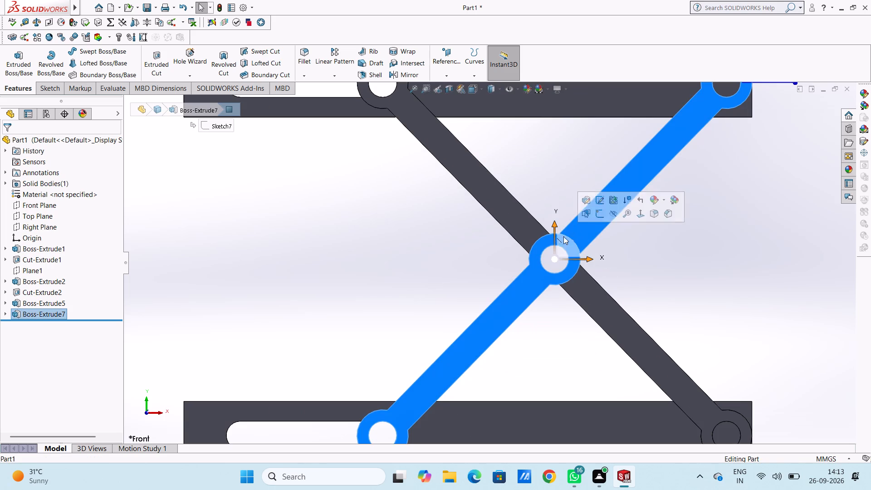
{"action": "left_click", "coordinate": [596, 211]}
{"action": "left_click", "coordinate": [570, 188]}
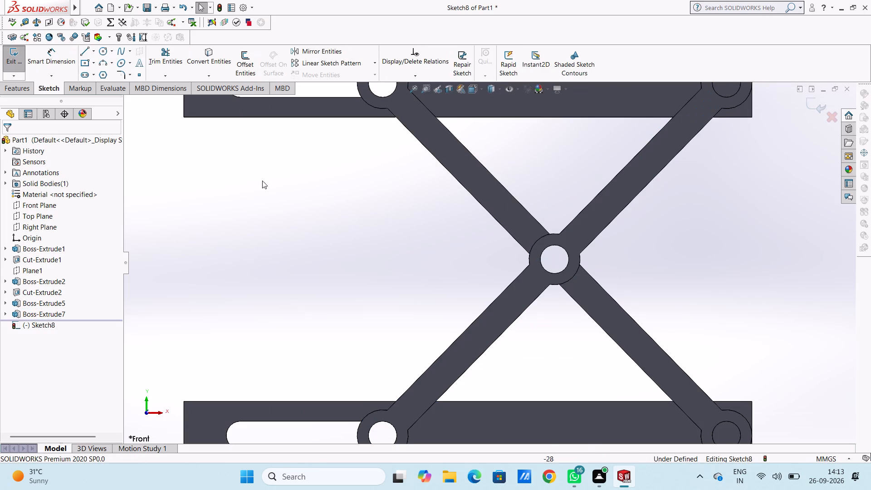
Sketch two concentric circles of 5 mm and 9 mm diameter on the central pivot, matching its hole and outer rim.
{"action": "left_click", "coordinate": [101, 51]}
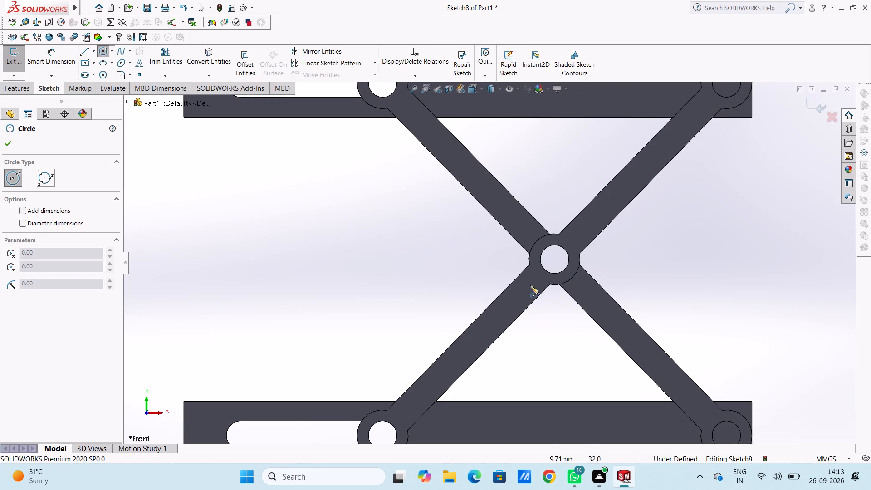
{"action": "left_click", "coordinate": [553, 259]}
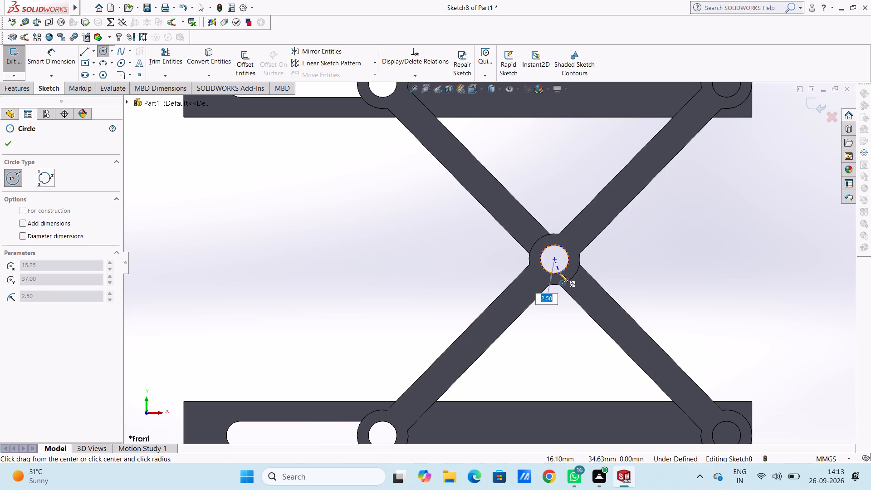
{"action": "left_click", "coordinate": [559, 273]}
{"action": "left_click", "coordinate": [553, 257]}
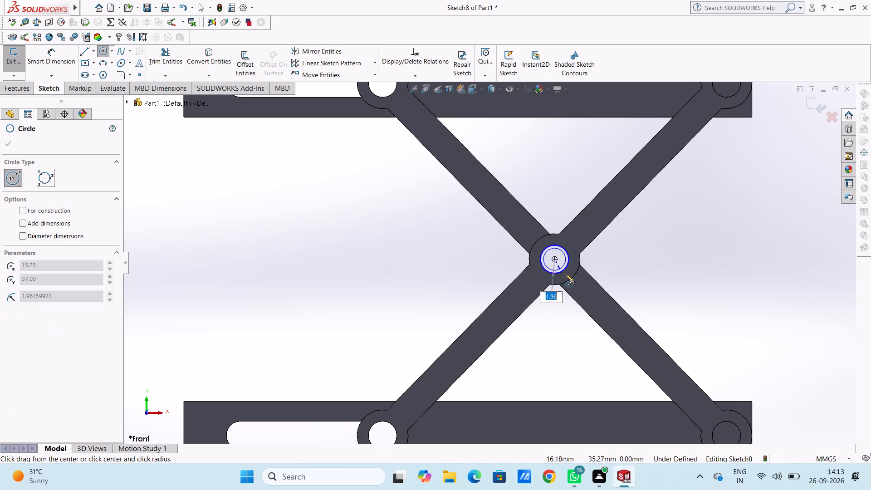
{"action": "left_click", "coordinate": [568, 281]}
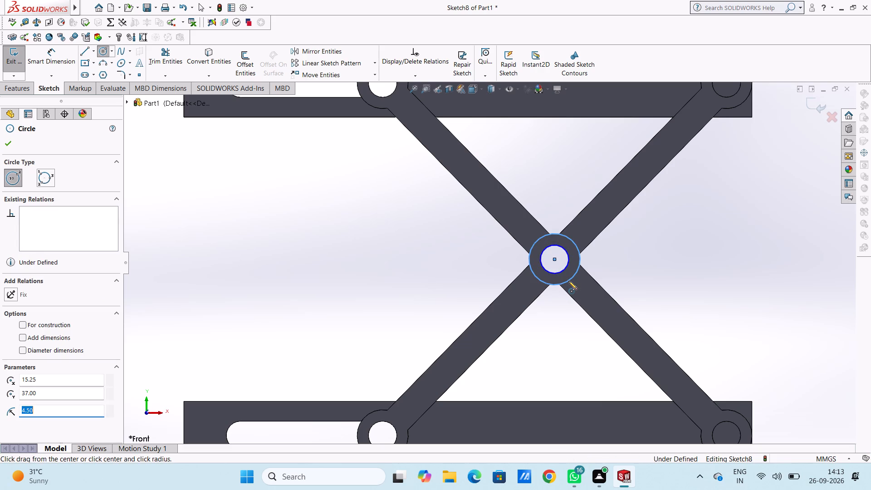
{"action": "key", "text": "Escape"}
{"action": "key", "text": "Escape"}
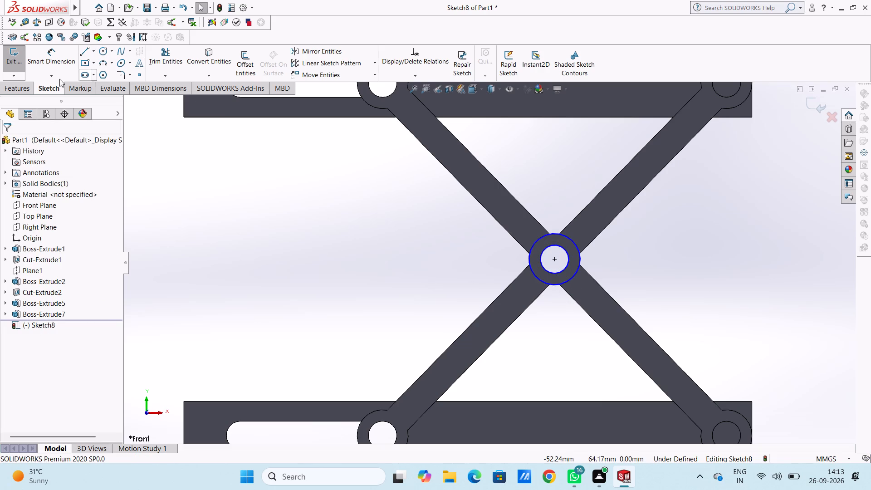
Dimension the diameter of the outer circle on the central pivot.
{"action": "left_click", "coordinate": [44, 55]}
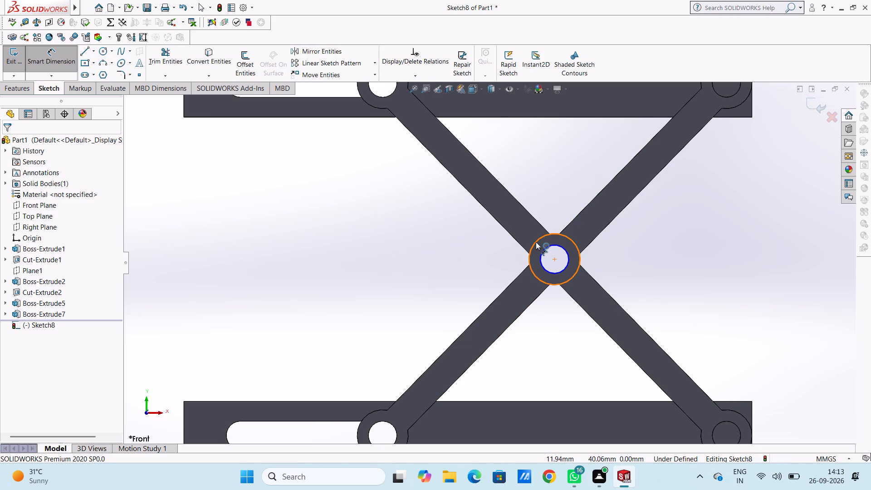
{"action": "left_click", "coordinate": [536, 242]}
{"action": "left_click", "coordinate": [247, 174]}
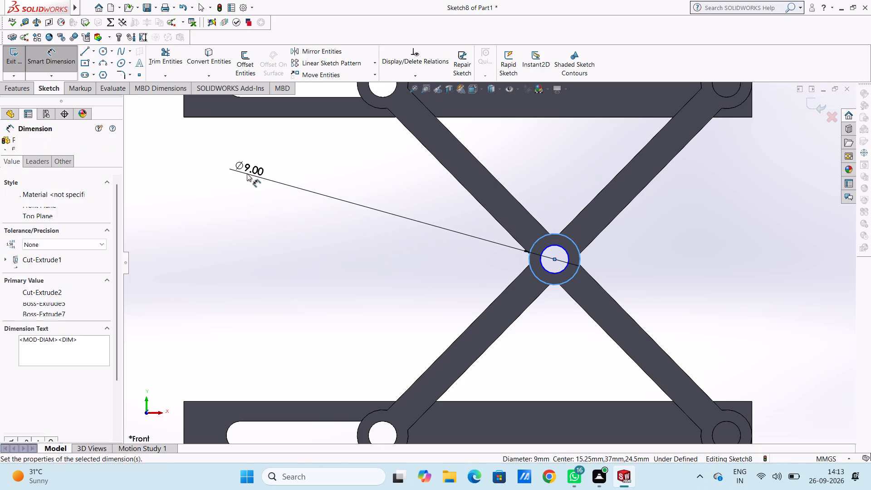
{"action": "left_click", "coordinate": [210, 157]}
{"action": "left_click", "coordinate": [187, 154]}
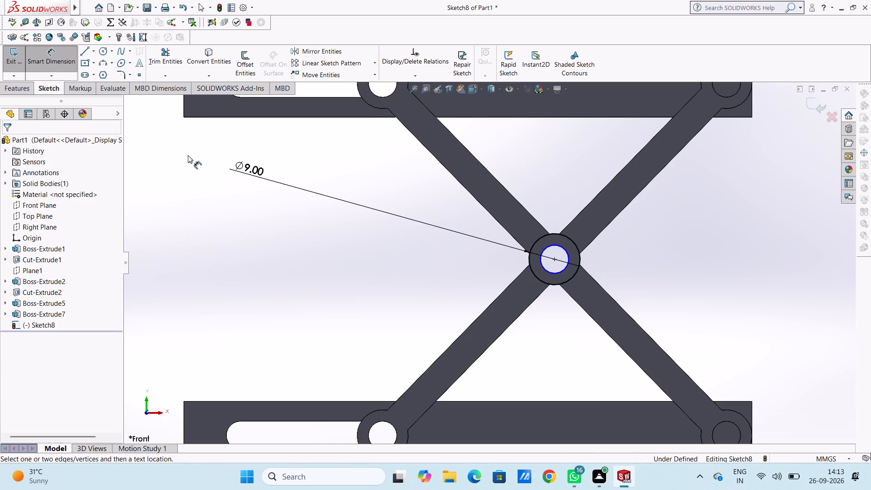
Dimension the diameter of the inner circle on the central pivot.
{"action": "left_click", "coordinate": [564, 252]}
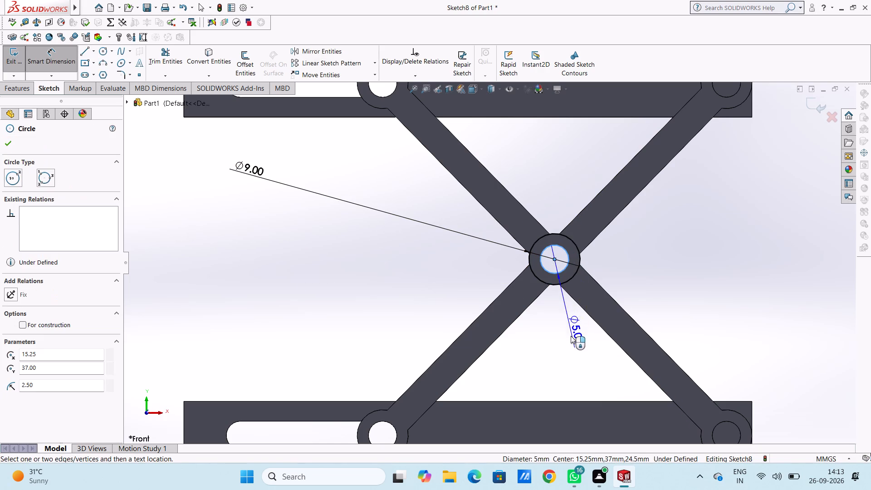
{"action": "left_click", "coordinate": [571, 346]}
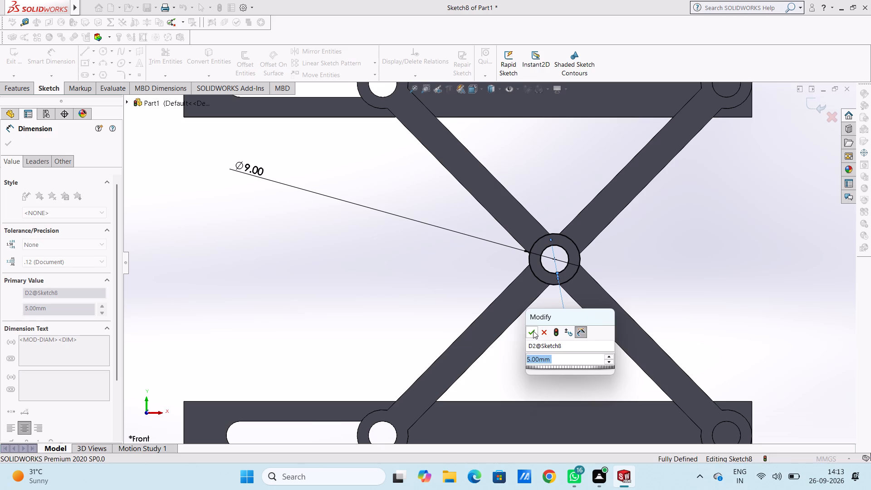
{"action": "left_click", "coordinate": [533, 331]}
{"action": "left_click", "coordinate": [542, 358]}
{"action": "key", "text": "Escape"}
{"action": "key", "text": "Escape"}
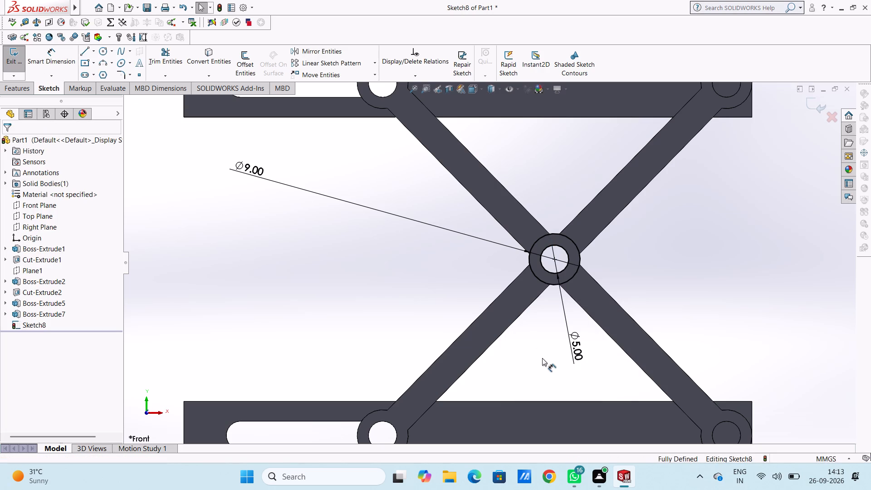
Extrude the central pivot's ring profile as a blind boss 2 mm deep in the reversed direction, merged with the body.
{"action": "middle_click_drag", "start_coordinate": [674, 206], "coordinate": [640, 239]}
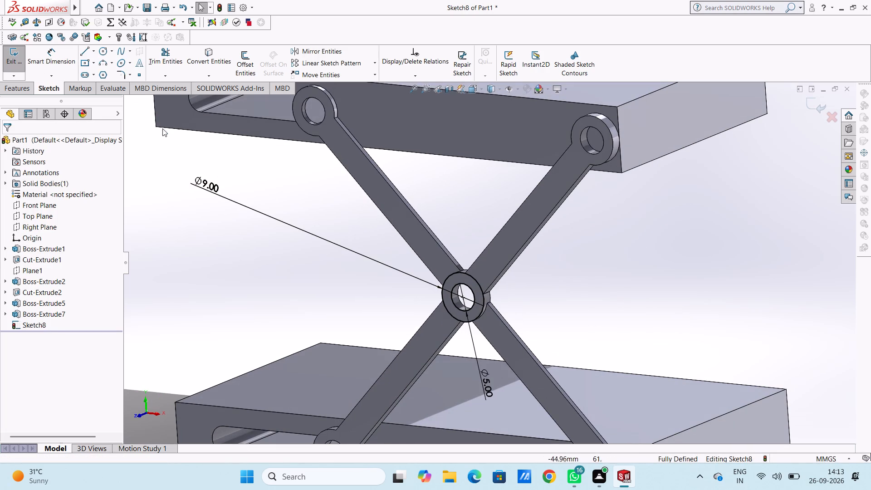
{"action": "left_click", "coordinate": [24, 90]}
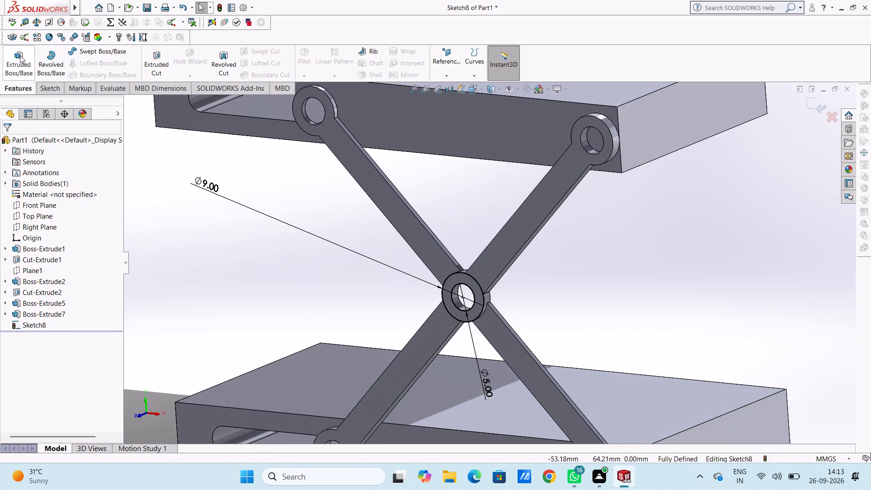
{"action": "left_click", "coordinate": [20, 55]}
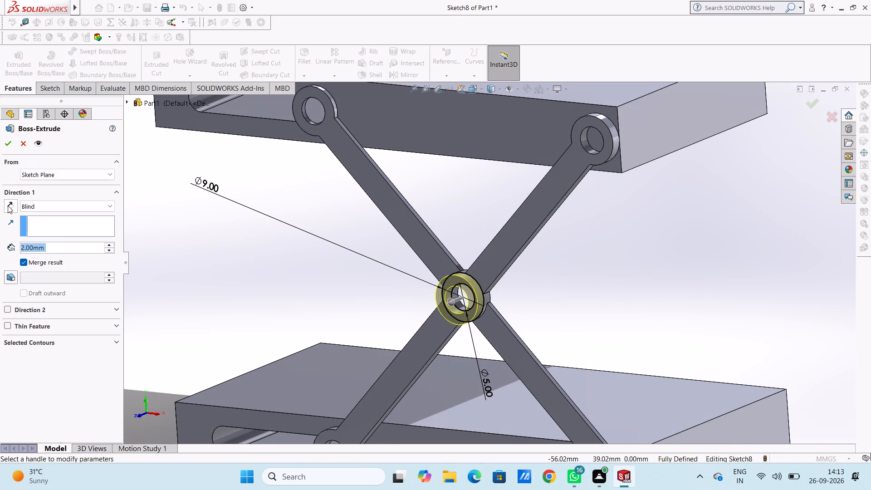
{"action": "left_click", "coordinate": [8, 205]}
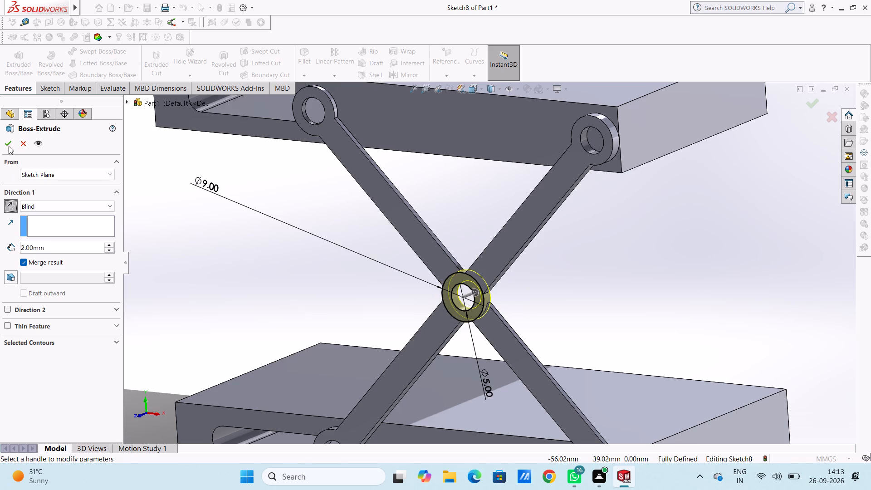
{"action": "left_click", "coordinate": [3, 145]}
{"action": "left_click", "coordinate": [224, 217]}
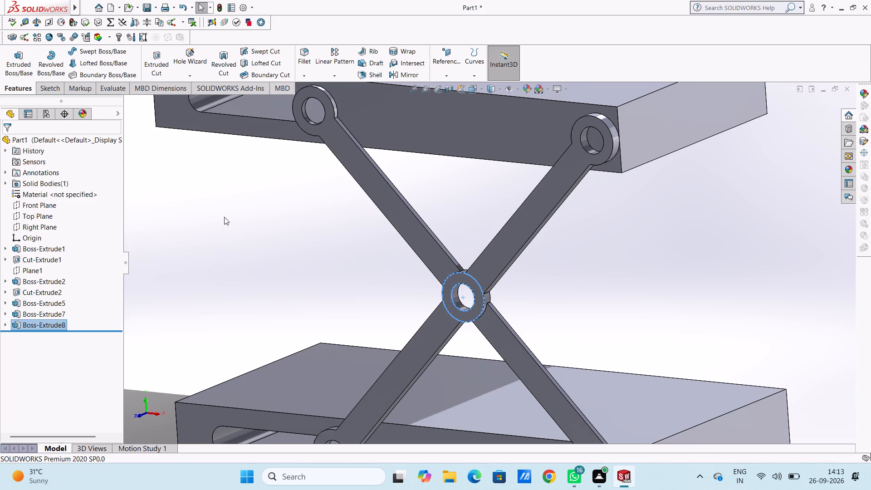
Examine the two slotted blocks and the crossing links with their pivot ring from several angles.
{"action": "middle_click_drag", "start_coordinate": [233, 222], "coordinate": [253, 221]}
{"action": "scroll", "coordinate": [260, 217], "scroll_direction": "up", "scroll_amount": 1}
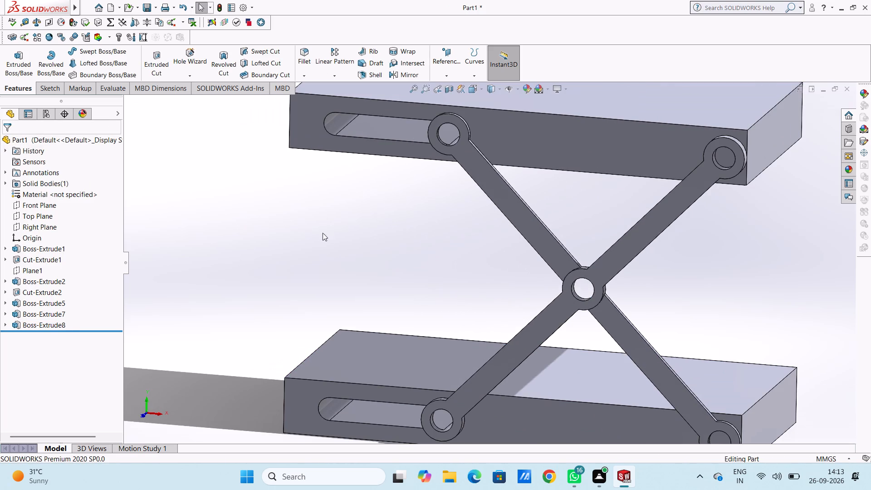
{"action": "middle_click_drag", "start_coordinate": [328, 232], "coordinate": [293, 234]}
{"action": "scroll", "coordinate": [292, 234], "scroll_direction": "up", "scroll_amount": 3}
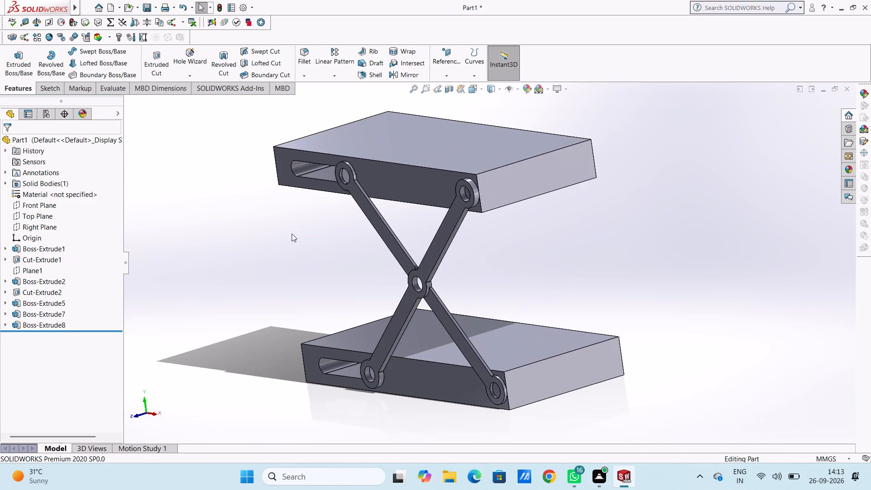
{"action": "middle_click_drag", "start_coordinate": [302, 239], "coordinate": [333, 224]}
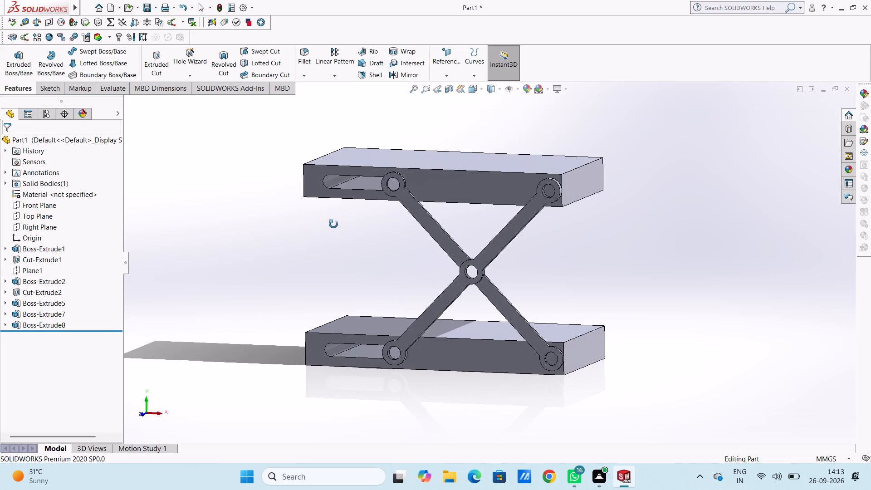
{"action": "middle_click_drag", "start_coordinate": [333, 224], "coordinate": [334, 234]}
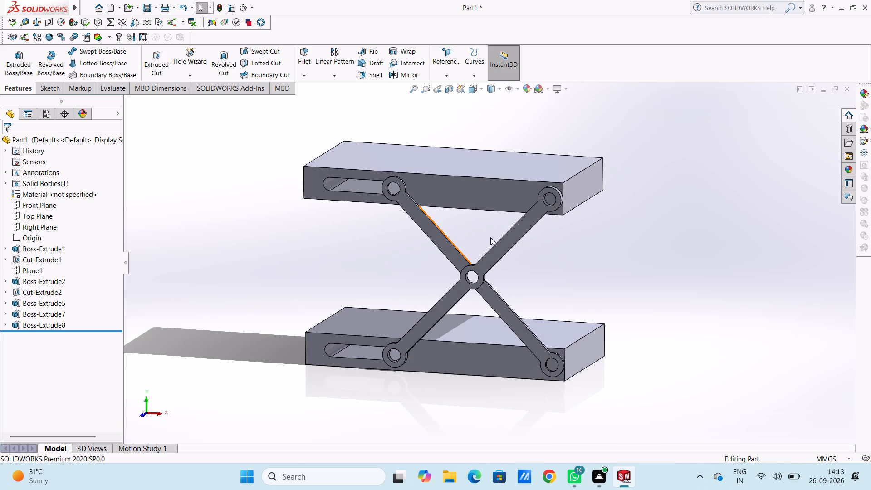
{"action": "scroll", "coordinate": [474, 239], "scroll_direction": "up", "scroll_amount": 3}
{"action": "scroll", "coordinate": [344, 278], "scroll_direction": "up", "scroll_amount": 1}
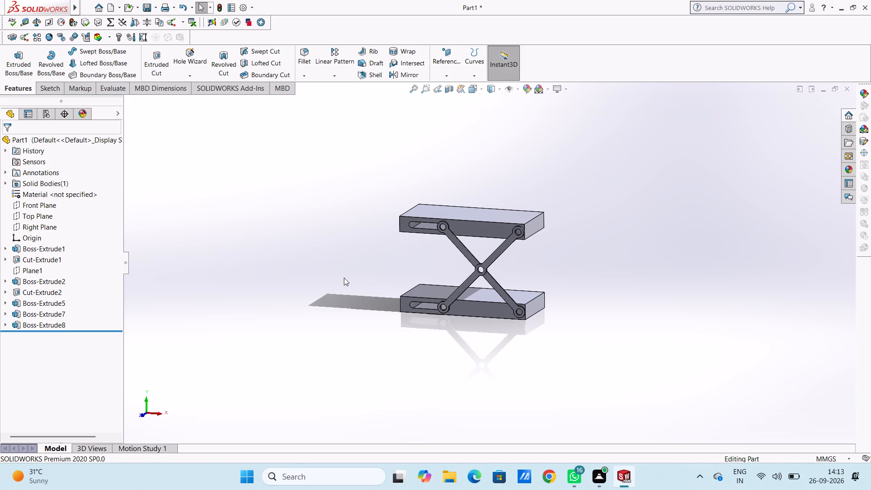
Sketch a circle of 2.4 mm radius centred in the central pivot hole, on the pivot's front face.
{"action": "key", "text": "ctrl+1"}
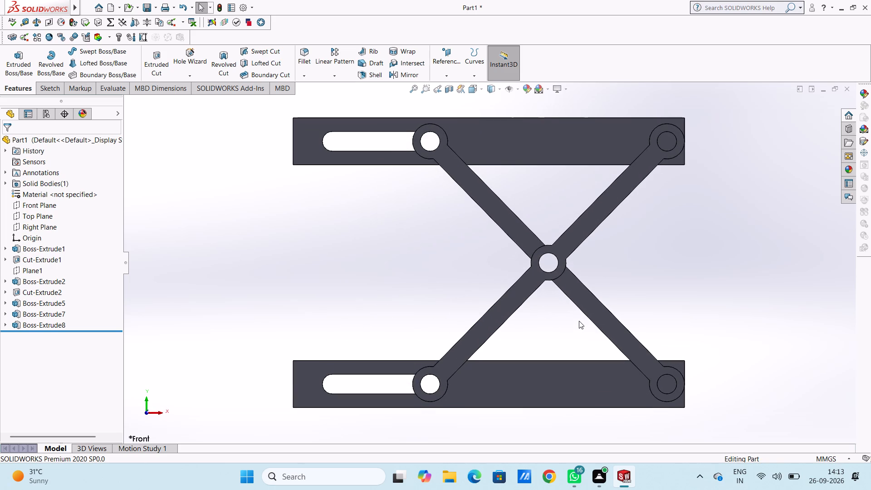
{"action": "scroll", "coordinate": [578, 295], "scroll_direction": "down", "scroll_amount": 6}
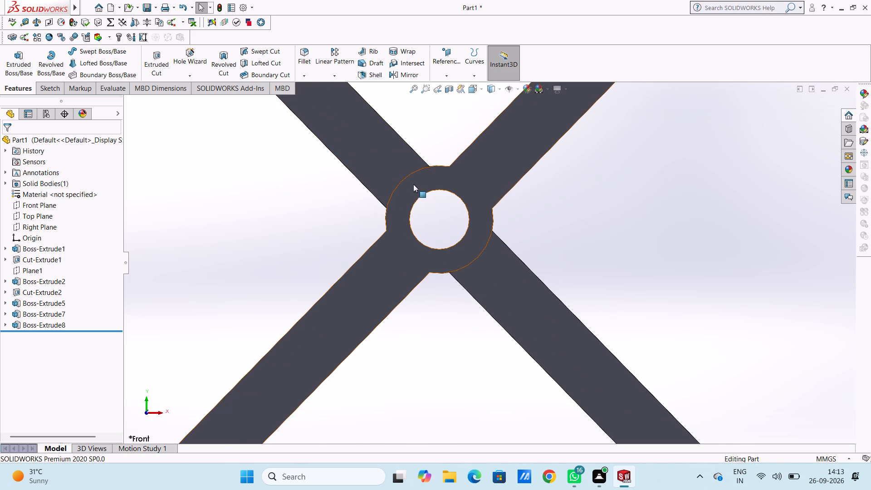
{"action": "left_click", "coordinate": [413, 184]}
{"action": "left_click", "coordinate": [450, 160]}
{"action": "left_click", "coordinate": [442, 138]}
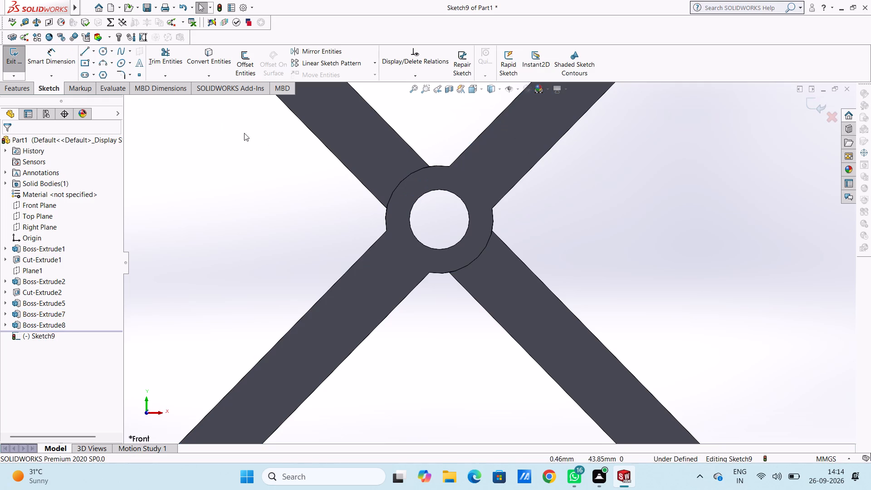
{"action": "left_click", "coordinate": [100, 50]}
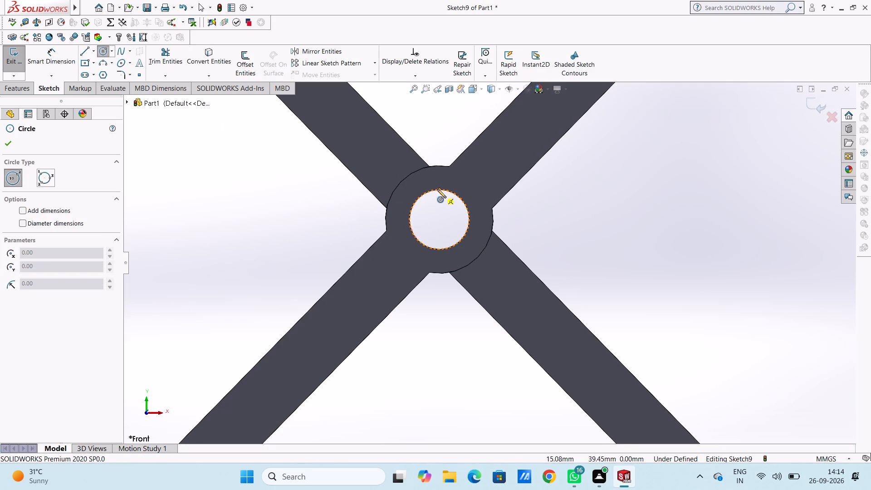
{"action": "left_click", "coordinate": [438, 218]}
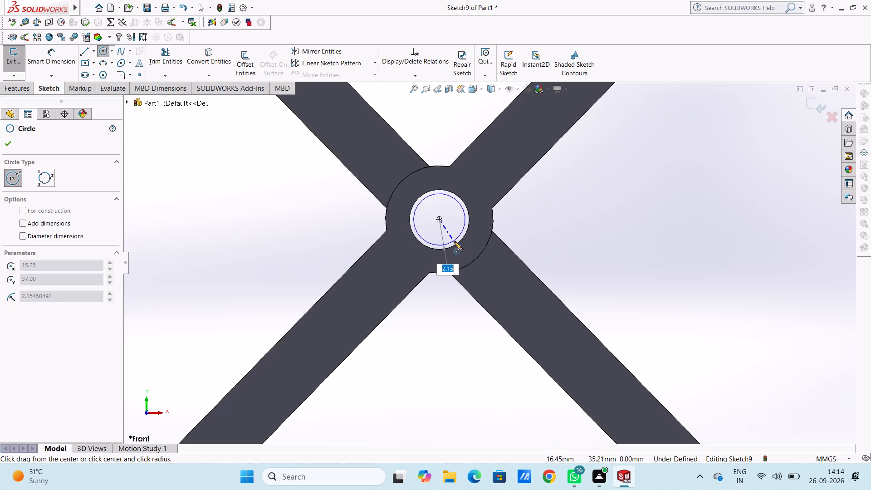
{"action": "type", "text": "2.4"}
{"action": "key", "text": "Return"}
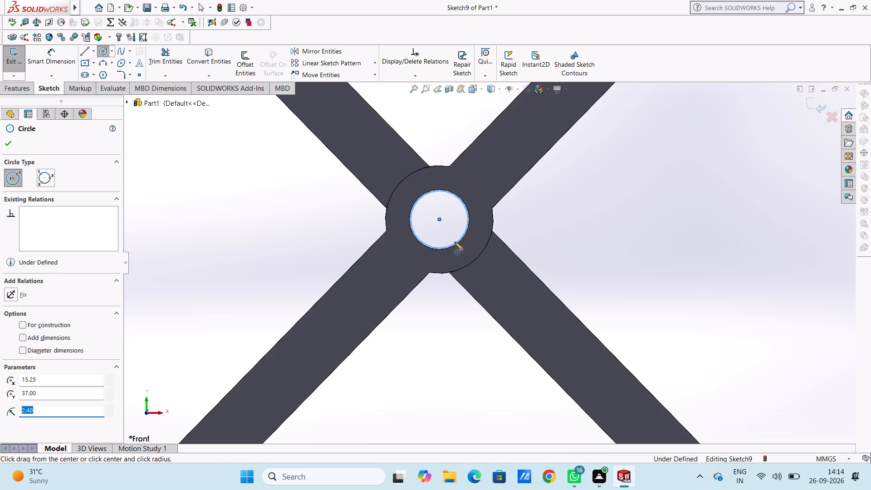
{"action": "key", "text": "Escape"}
{"action": "key", "text": "Escape"}
{"action": "scroll", "coordinate": [455, 242], "scroll_direction": "up", "scroll_amount": 4}
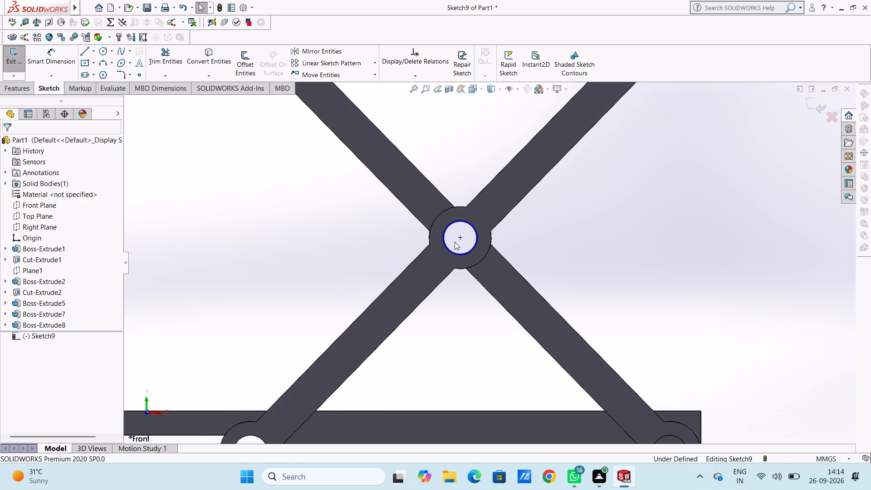
Dimension the diameter of the circle inside the central pivot hole.
{"action": "left_click", "coordinate": [65, 58]}
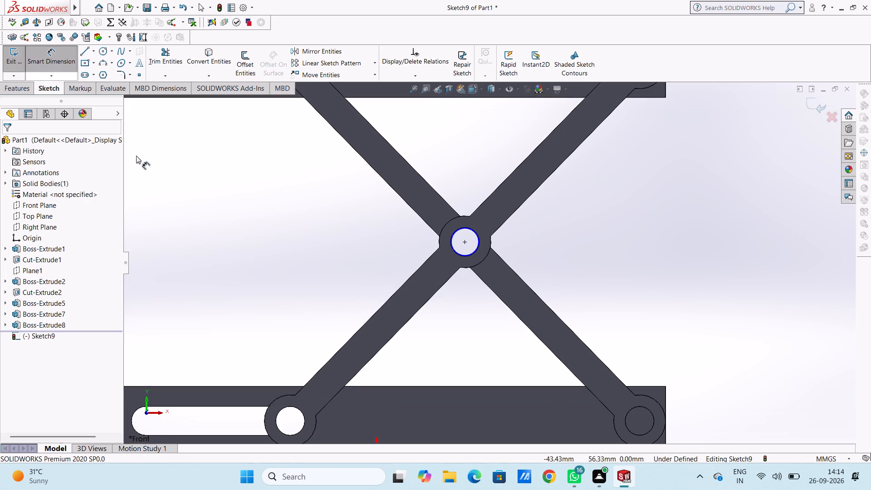
{"action": "left_click", "coordinate": [476, 236]}
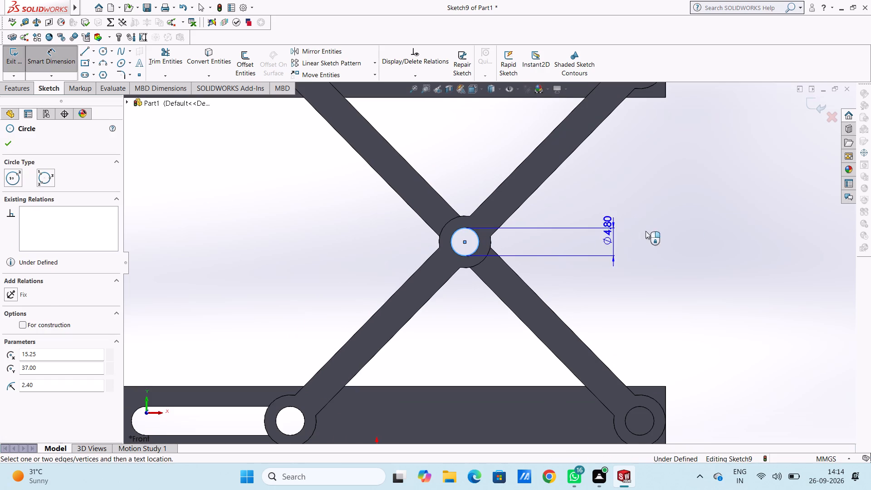
{"action": "left_click", "coordinate": [756, 181]}
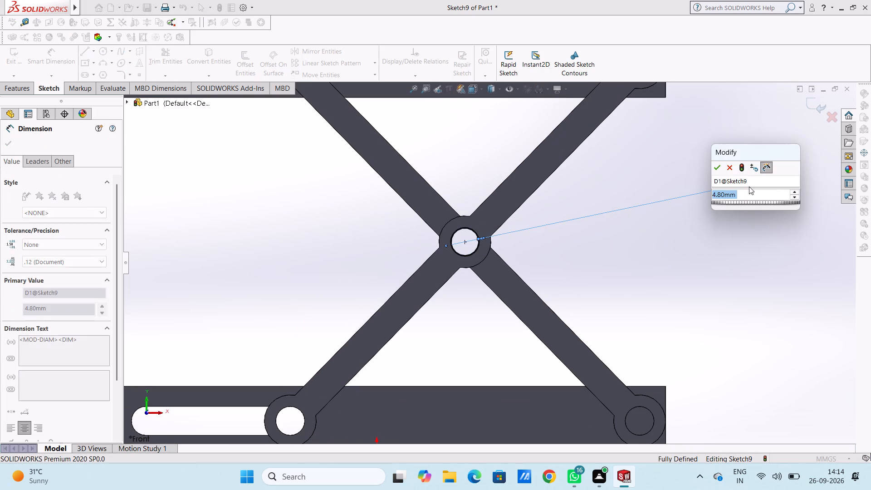
{"action": "left_click", "coordinate": [719, 168]}
{"action": "left_click", "coordinate": [667, 181]}
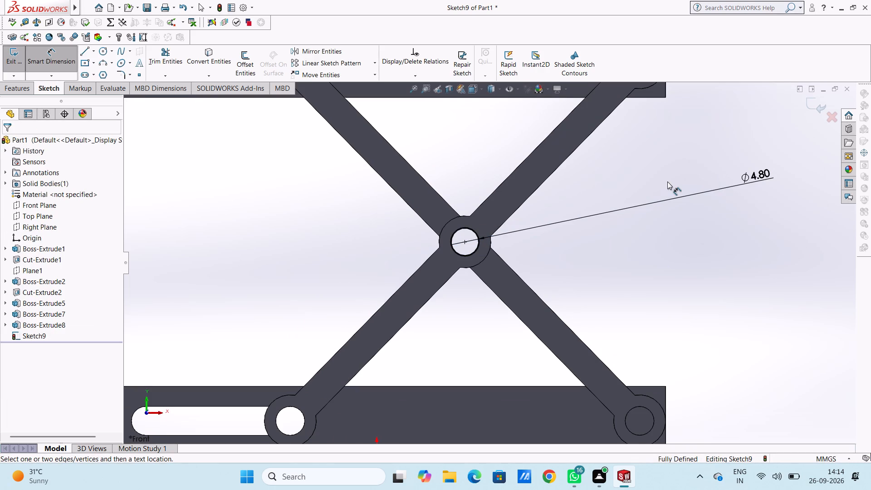
{"action": "key", "text": "Escape"}
{"action": "key", "text": "Escape"}
Extrude the pivot hole's circle as a blind boss 2 mm deep in the reversed direction, with the result merged.
{"action": "middle_click_drag", "start_coordinate": [668, 180], "coordinate": [643, 191]}
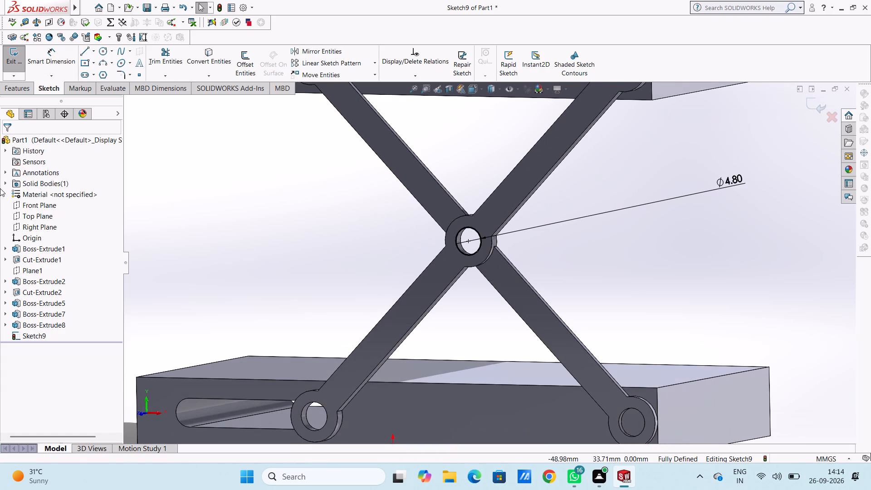
{"action": "left_click", "coordinate": [28, 86]}
{"action": "left_click", "coordinate": [16, 62]}
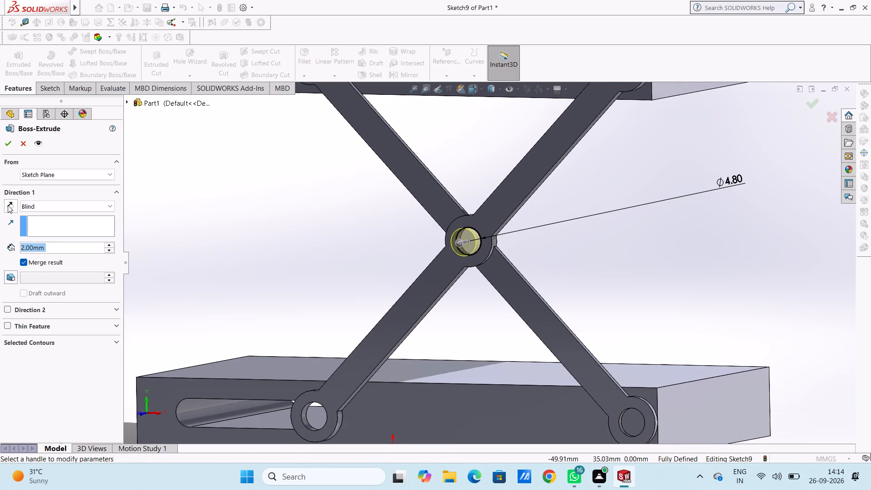
{"action": "left_click", "coordinate": [8, 205]}
{"action": "left_click", "coordinate": [8, 144]}
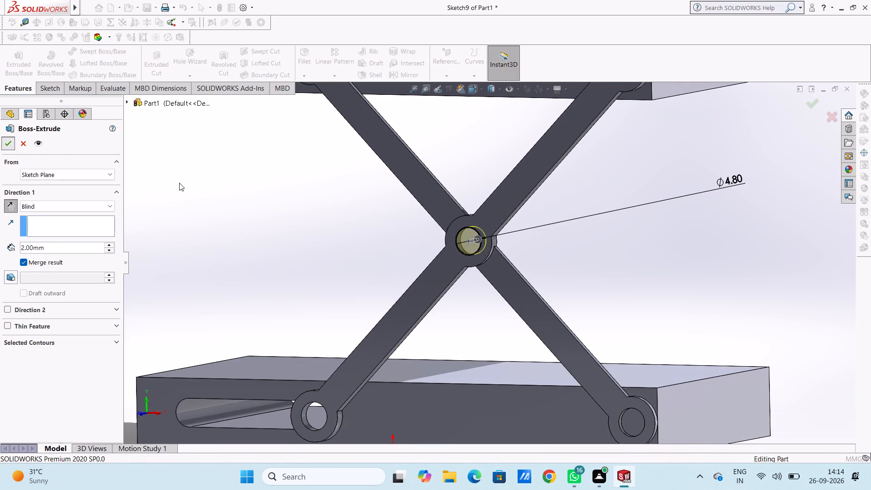
Sketch a circle of 2.4 mm radius centred in the link hole at the lower block's slot, on that link's front face.
{"action": "left_click", "coordinate": [180, 183]}
{"action": "scroll", "coordinate": [214, 204], "scroll_direction": "up", "scroll_amount": 3}
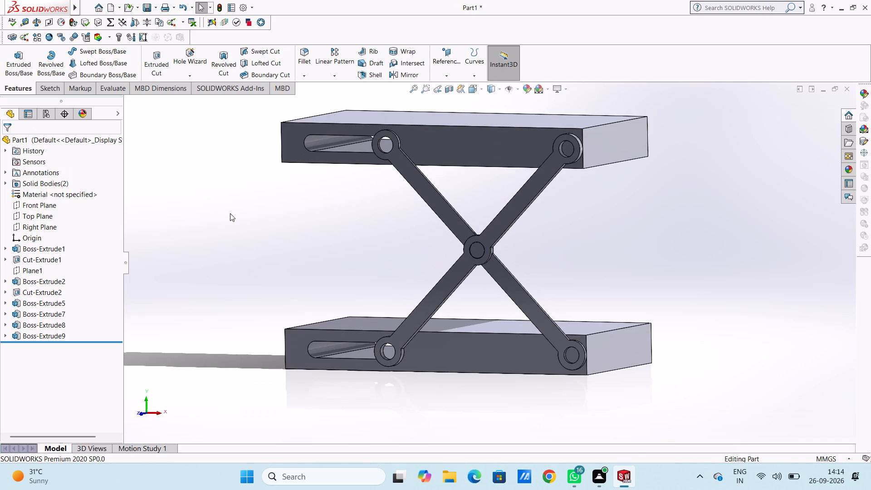
{"action": "middle_click_drag", "start_coordinate": [230, 213], "coordinate": [242, 214]}
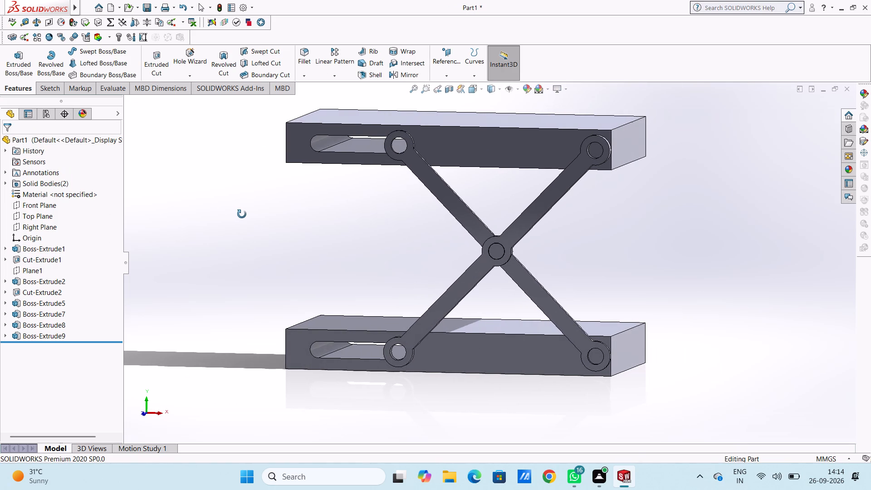
{"action": "middle_click_drag", "start_coordinate": [242, 214], "coordinate": [243, 214]}
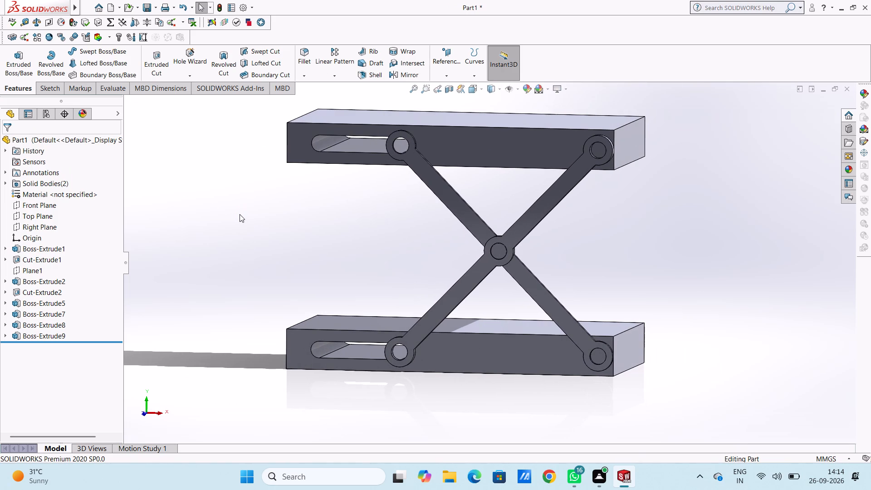
{"action": "key", "text": "ctrl+1"}
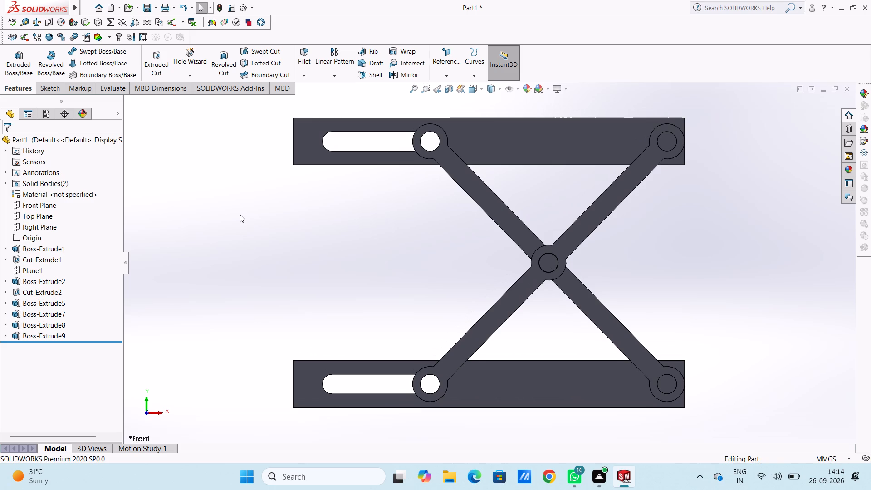
{"action": "scroll", "coordinate": [240, 214], "scroll_direction": "up", "scroll_amount": 2}
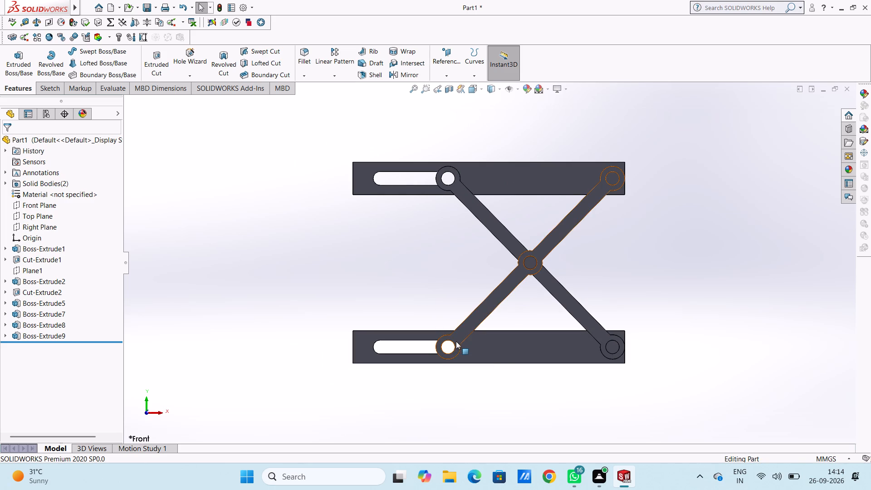
{"action": "left_click", "coordinate": [465, 332]}
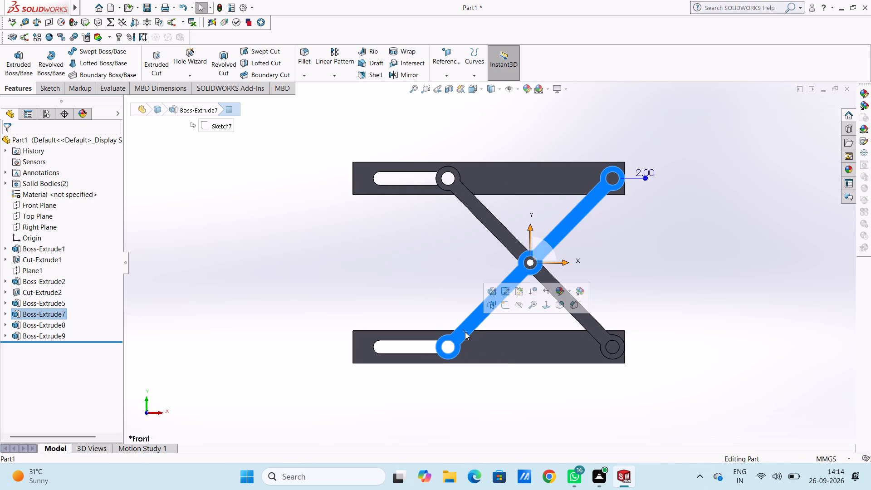
{"action": "left_click", "coordinate": [506, 305]}
{"action": "left_click", "coordinate": [422, 299]}
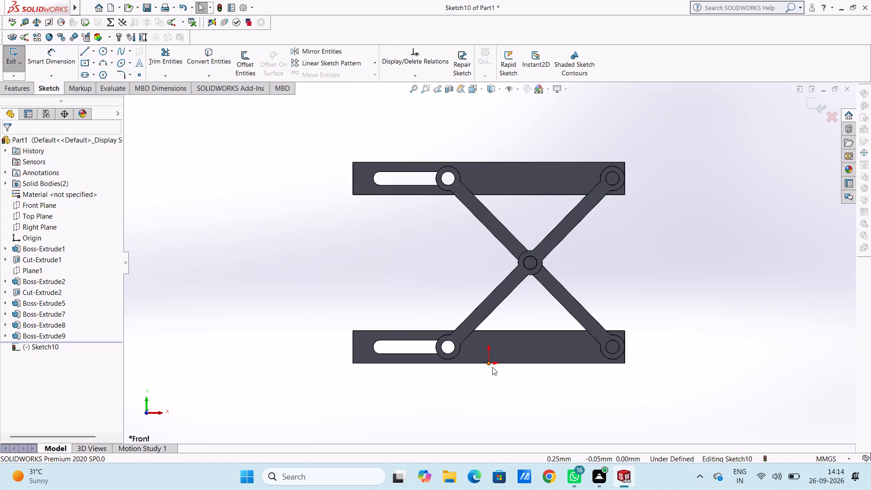
{"action": "scroll", "coordinate": [477, 367], "scroll_direction": "down", "scroll_amount": 4}
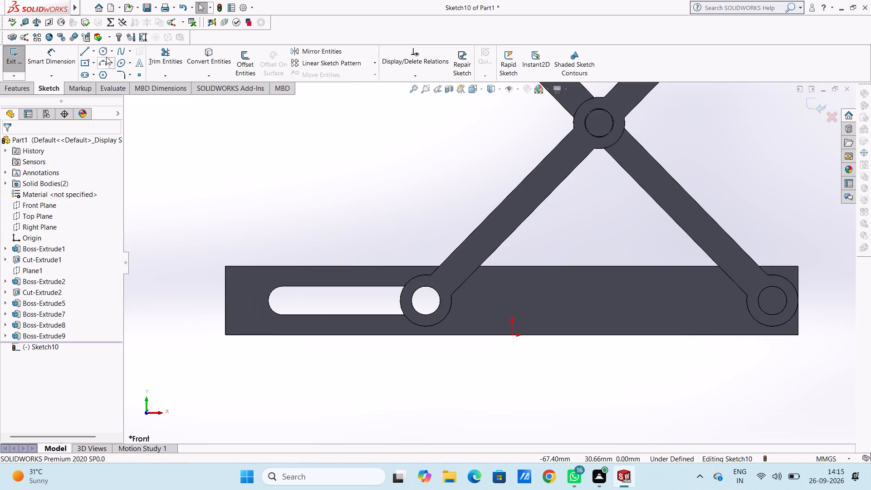
{"action": "left_click", "coordinate": [104, 53]}
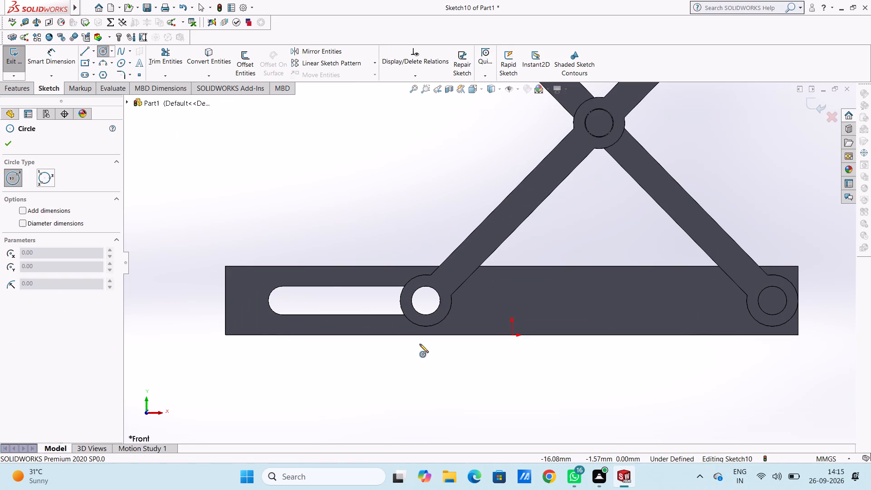
{"action": "scroll", "coordinate": [431, 314], "scroll_direction": "down", "scroll_amount": 2}
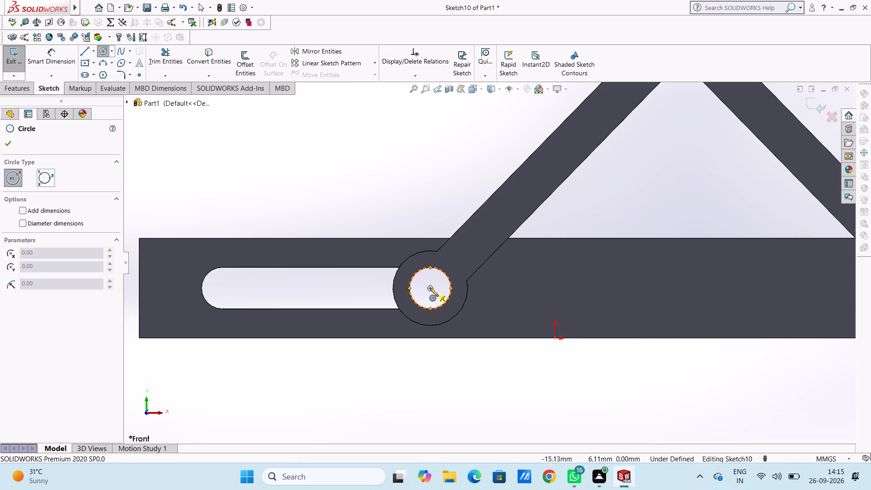
{"action": "left_click", "coordinate": [430, 286]}
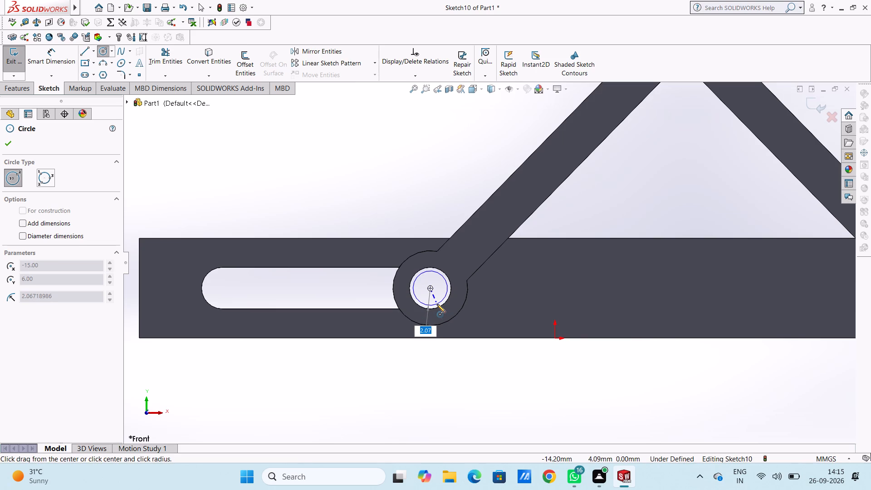
{"action": "type", "text": "2.4"}
{"action": "key", "text": "Return"}
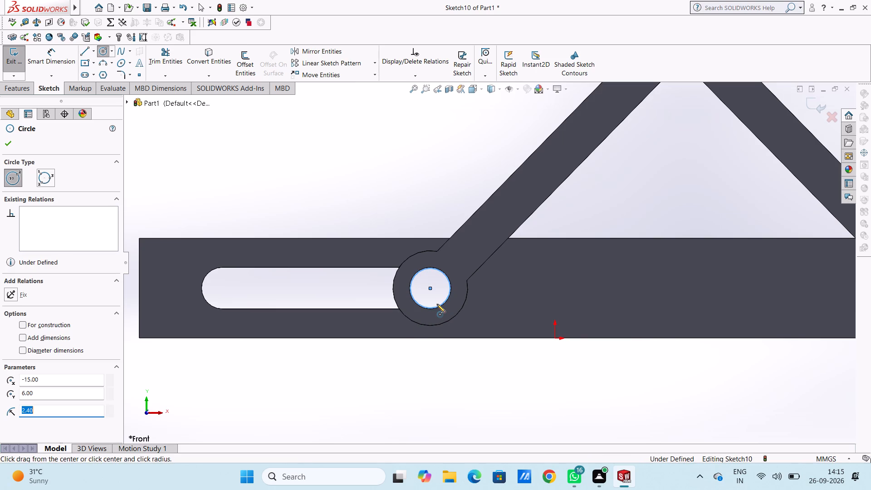
{"action": "key", "text": "Escape"}
{"action": "key", "text": "Escape"}
Dimension the diameter of the circle inside the link hole at the lower block's slot.
{"action": "scroll", "coordinate": [437, 304], "scroll_direction": "up", "scroll_amount": 1}
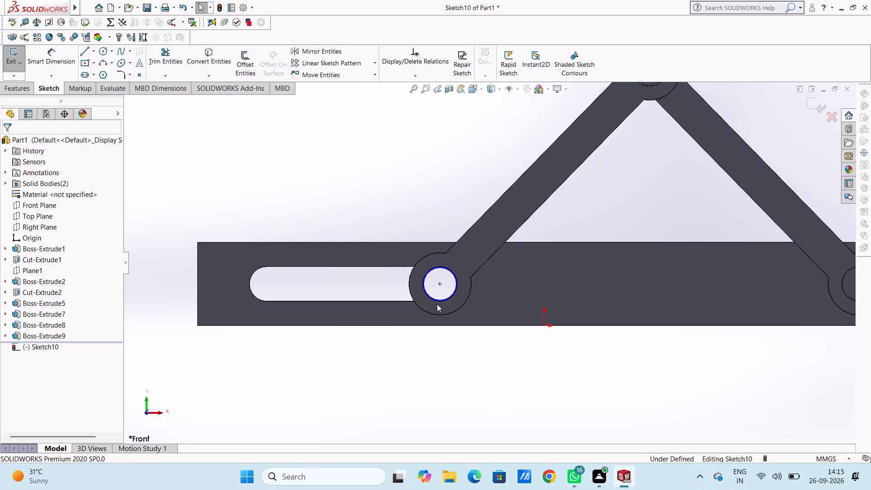
{"action": "left_click", "coordinate": [64, 61]}
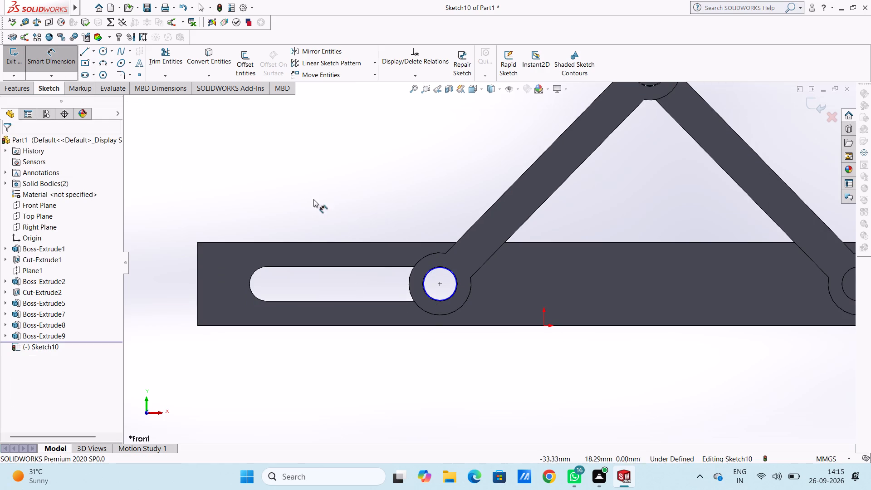
{"action": "left_click", "coordinate": [451, 274]}
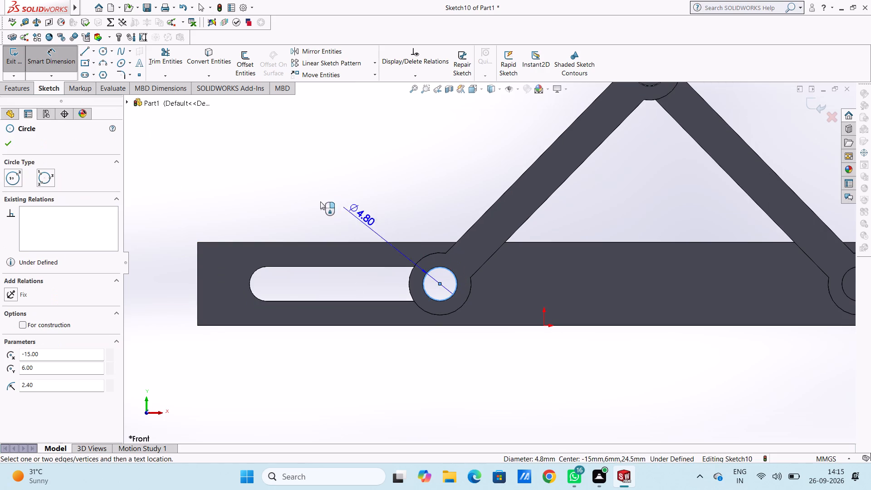
{"action": "left_click", "coordinate": [270, 157]}
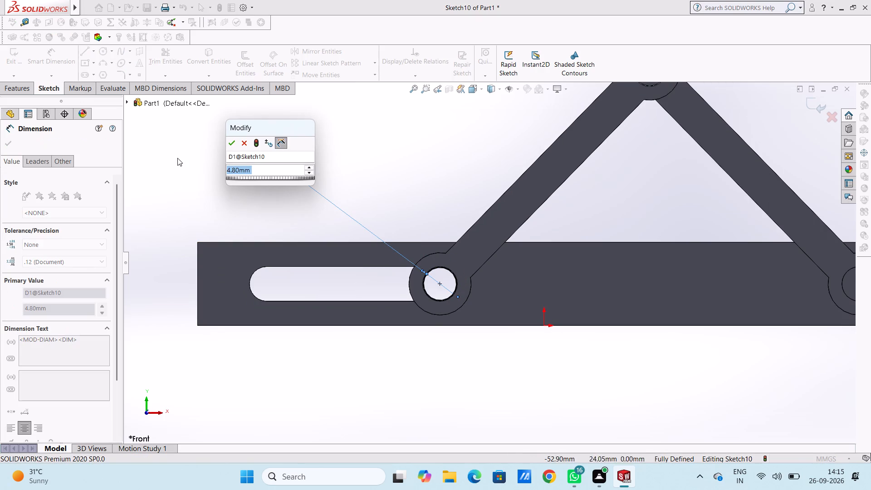
{"action": "left_click", "coordinate": [227, 143]}
{"action": "left_click", "coordinate": [212, 157]}
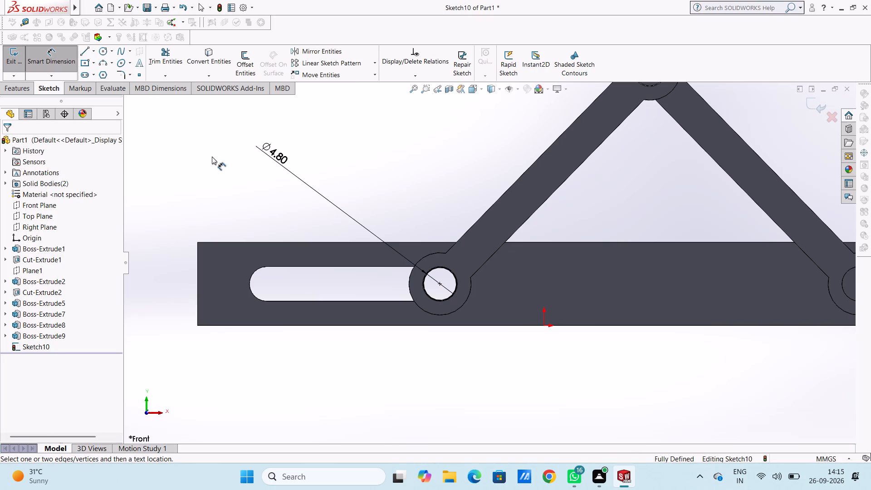
{"action": "key", "text": "Escape"}
{"action": "key", "text": "Escape"}
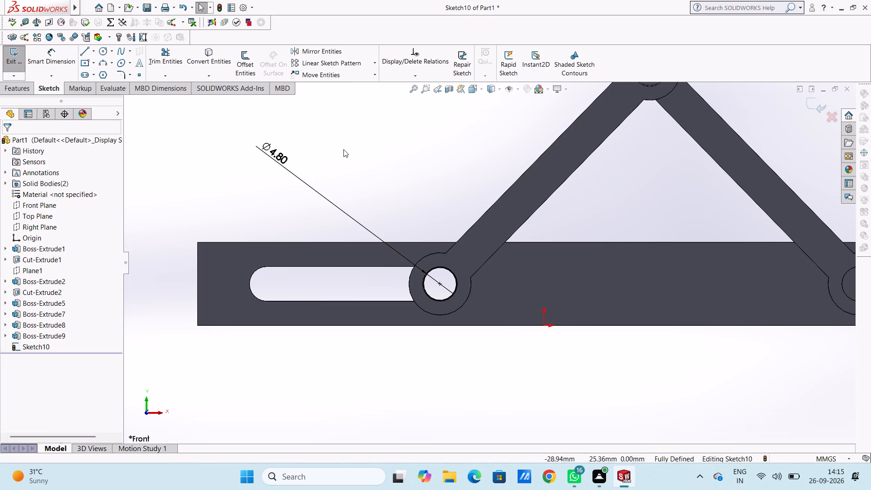
Extrude the lower slot hole's circle as a blind boss 49 mm deep in the reversed direction, with merge result on.
{"action": "middle_click_drag", "start_coordinate": [343, 149], "coordinate": [306, 178]}
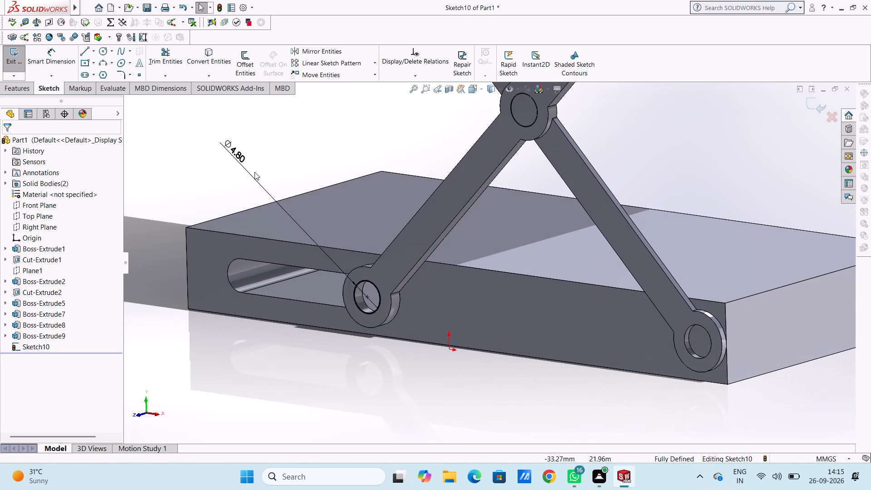
{"action": "left_click", "coordinate": [24, 89]}
{"action": "left_click", "coordinate": [20, 64]}
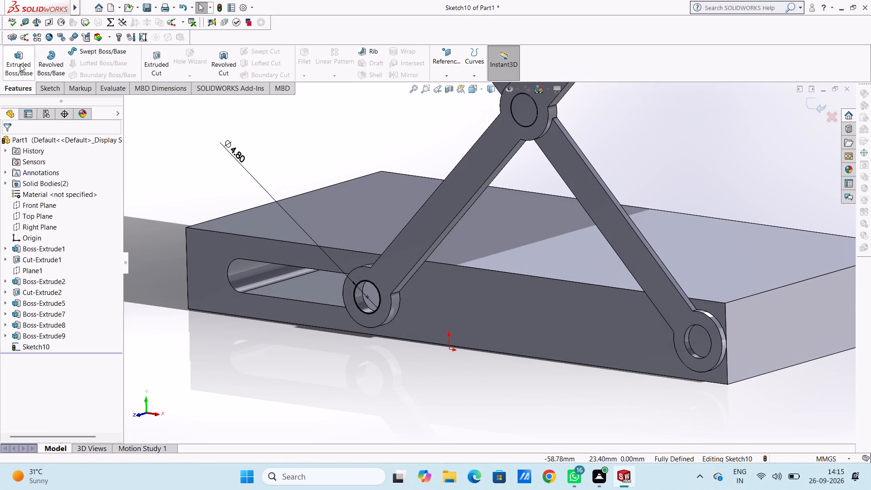
{"action": "middle_click_drag", "start_coordinate": [311, 139], "coordinate": [289, 149]}
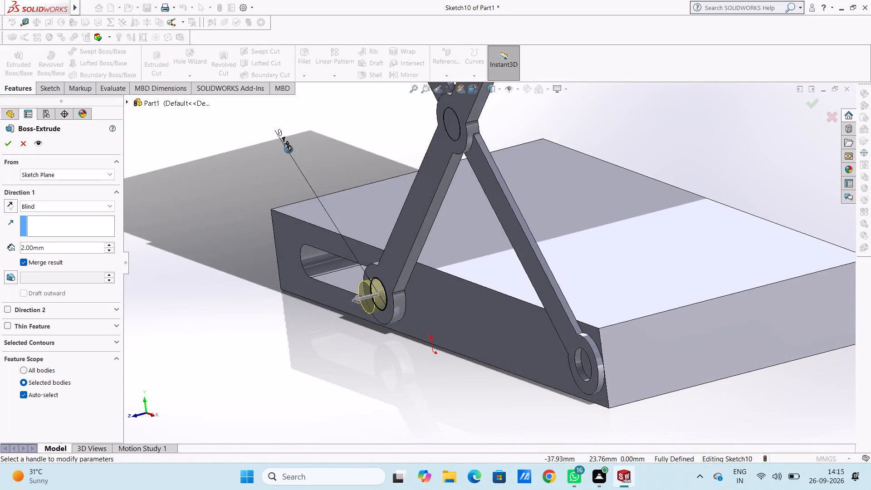
{"action": "middle_click_drag", "start_coordinate": [289, 149], "coordinate": [278, 155]}
{"action": "left_click", "coordinate": [12, 205]}
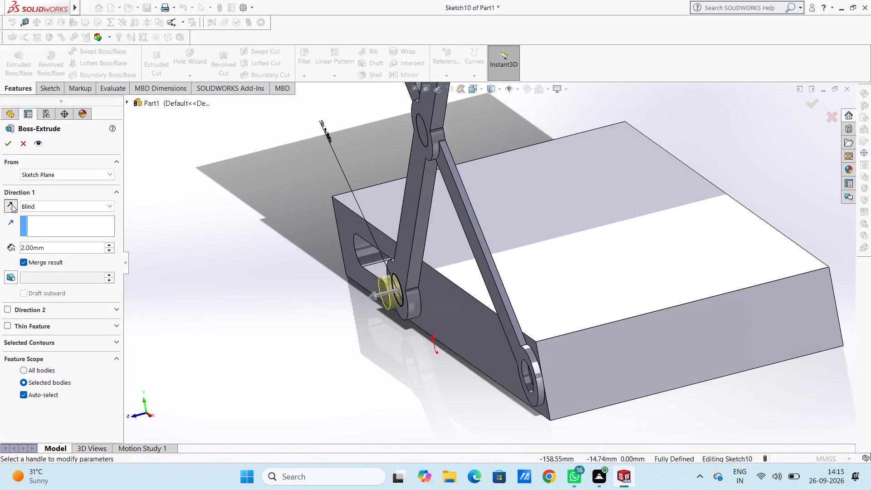
{"action": "double_click", "coordinate": [69, 248]}
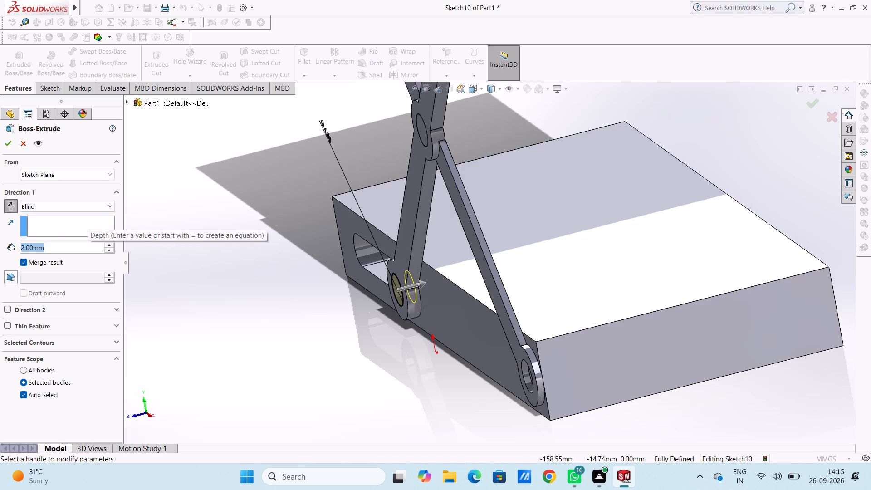
{"action": "type", "text": "49"}
{"action": "key", "text": "Return"}
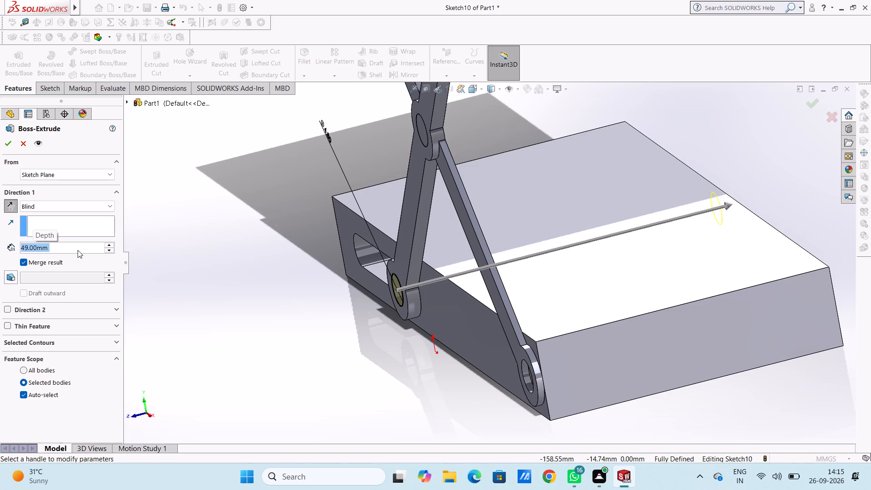
{"action": "left_click", "coordinate": [9, 142]}
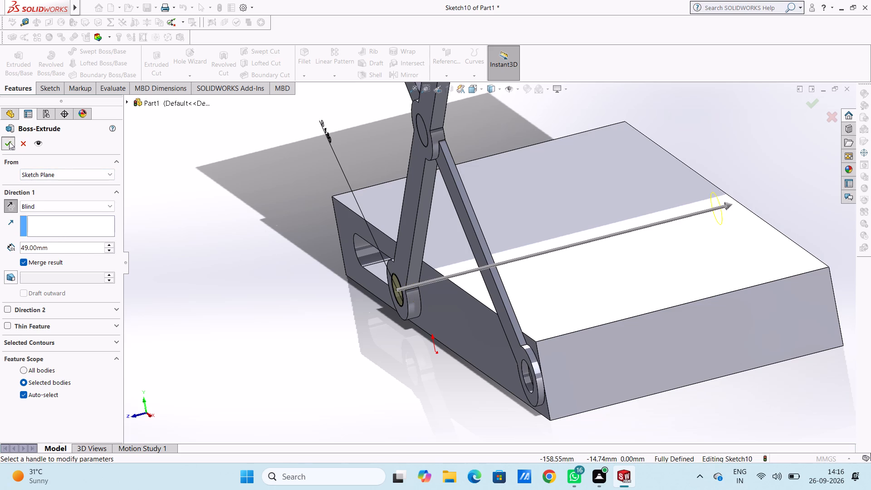
{"action": "left_click", "coordinate": [200, 206]}
Examine the pin in the lower slot and the scissor links between the two blocks from several angles.
{"action": "middle_click_drag", "start_coordinate": [206, 205], "coordinate": [222, 195]}
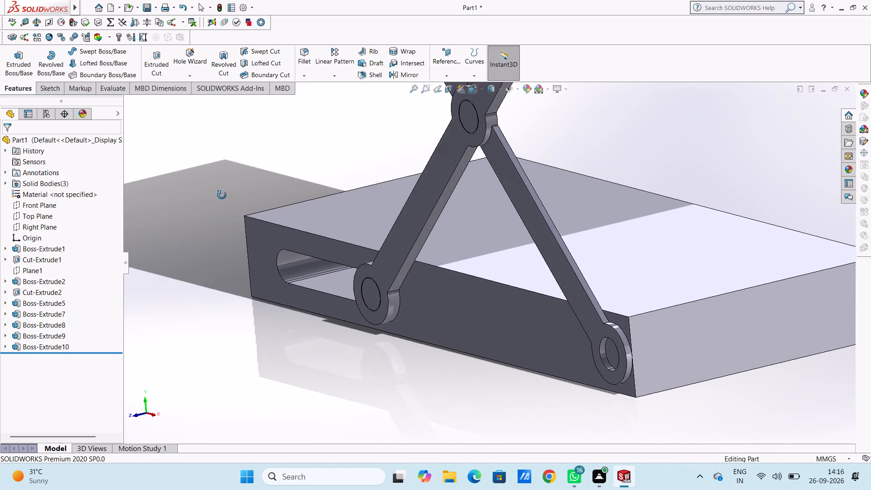
{"action": "middle_click_drag", "start_coordinate": [222, 195], "coordinate": [225, 195]}
{"action": "scroll", "coordinate": [225, 195], "scroll_direction": "up", "scroll_amount": 3}
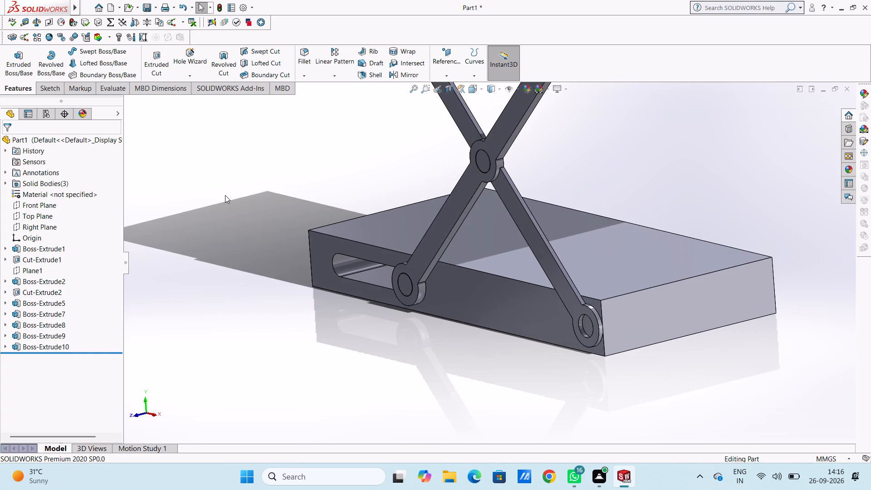
{"action": "scroll", "coordinate": [225, 195], "scroll_direction": "up", "scroll_amount": 3}
{"action": "middle_click_drag", "start_coordinate": [252, 191], "coordinate": [270, 194]}
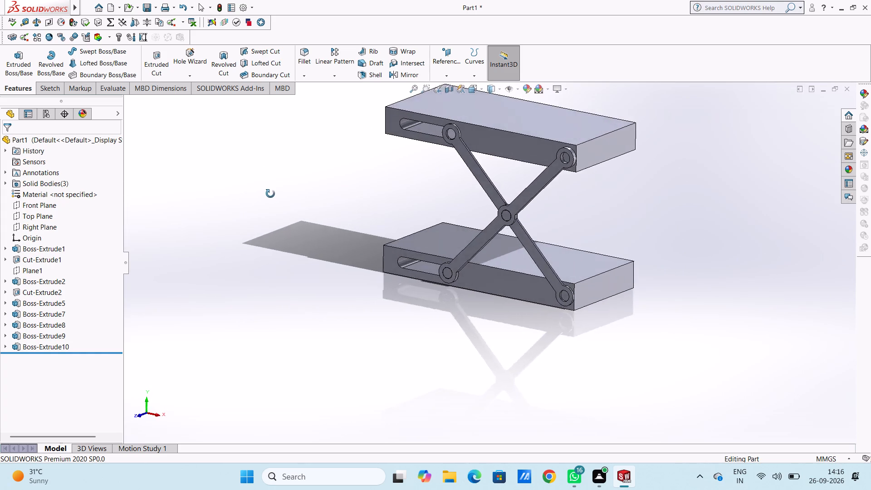
{"action": "middle_click_drag", "start_coordinate": [270, 194], "coordinate": [274, 196]}
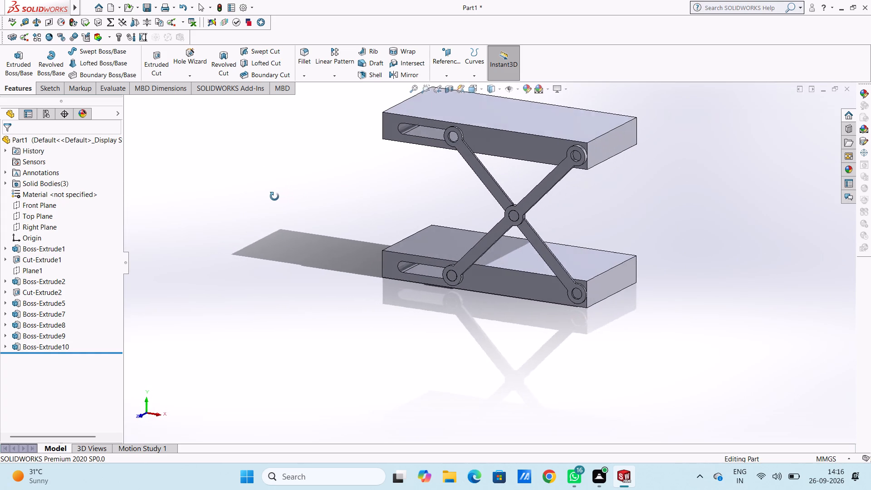
{"action": "middle_click_drag", "start_coordinate": [274, 196], "coordinate": [271, 197]}
{"action": "middle_click", "coordinate": [266, 197]}
{"action": "middle_click", "coordinate": [264, 198]}
{"action": "scroll", "coordinate": [308, 171], "scroll_direction": "down", "scroll_amount": 1}
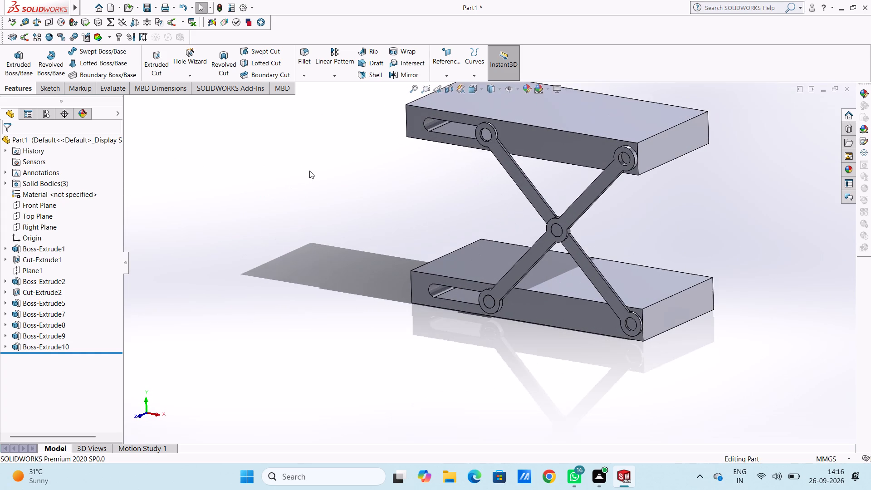
{"action": "scroll", "coordinate": [309, 170], "scroll_direction": "up", "scroll_amount": 3}
{"action": "middle_click_drag", "start_coordinate": [451, 171], "coordinate": [475, 170]}
{"action": "scroll", "coordinate": [518, 175], "scroll_direction": "down", "scroll_amount": 3}
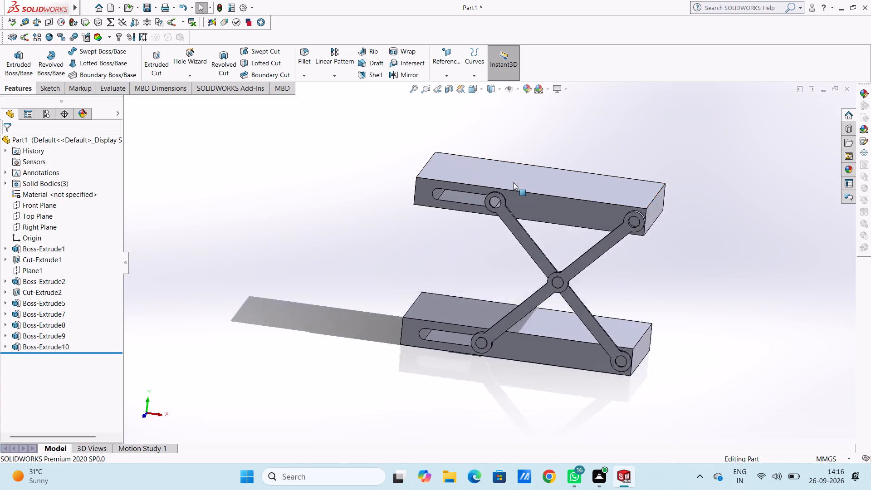
{"action": "scroll", "coordinate": [513, 182], "scroll_direction": "down", "scroll_amount": 2}
Sketch a circle of 2.4 mm radius centred in the link hole at the upper block's slot, on that link's front face.
{"action": "key", "text": "ctrl+1"}
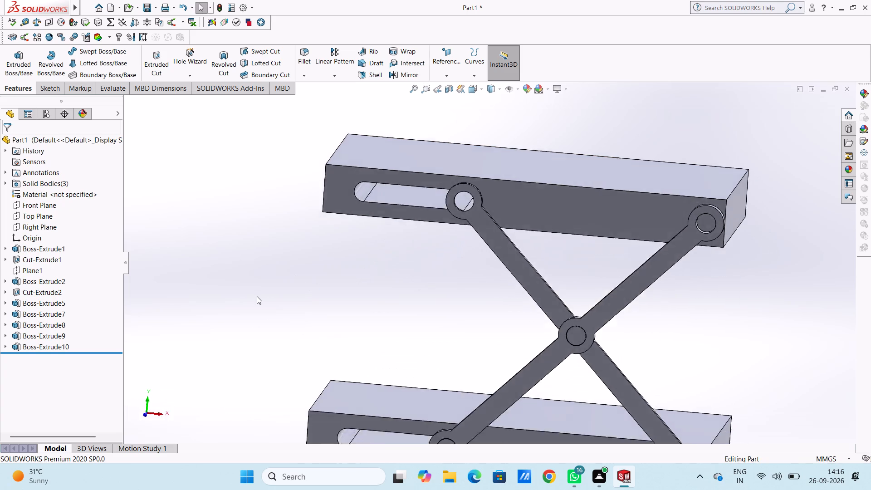
{"action": "scroll", "coordinate": [257, 296], "scroll_direction": "up", "scroll_amount": 1}
{"action": "scroll", "coordinate": [442, 227], "scroll_direction": "down", "scroll_amount": 2}
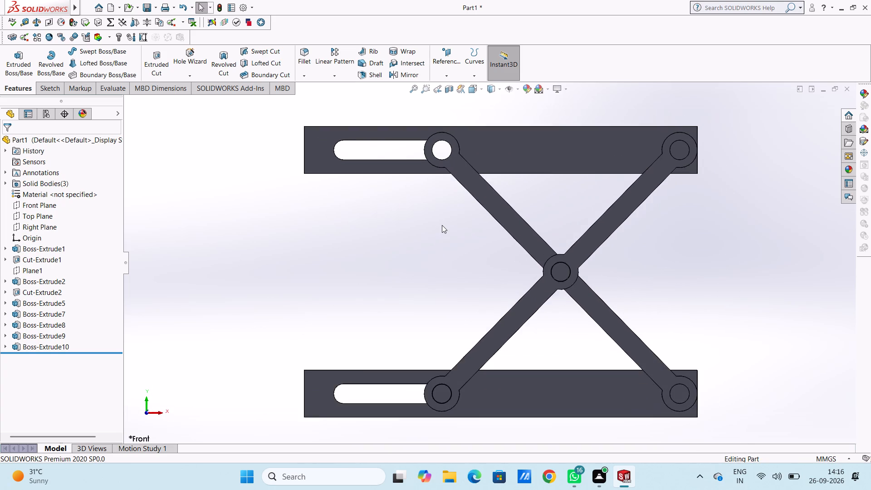
{"action": "scroll", "coordinate": [442, 225], "scroll_direction": "down", "scroll_amount": 1}
{"action": "scroll", "coordinate": [442, 225], "scroll_direction": "up", "scroll_amount": 2}
{"action": "left_click", "coordinate": [484, 191]}
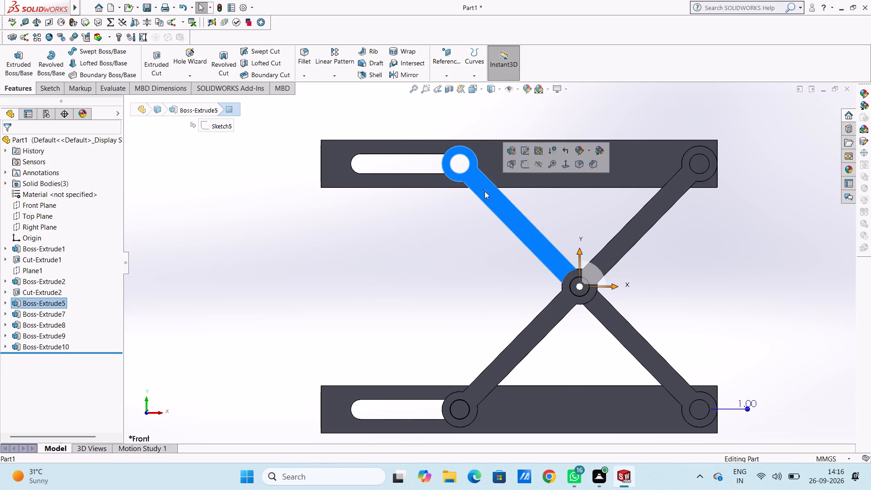
{"action": "left_click", "coordinate": [524, 167]}
{"action": "left_click", "coordinate": [518, 97]}
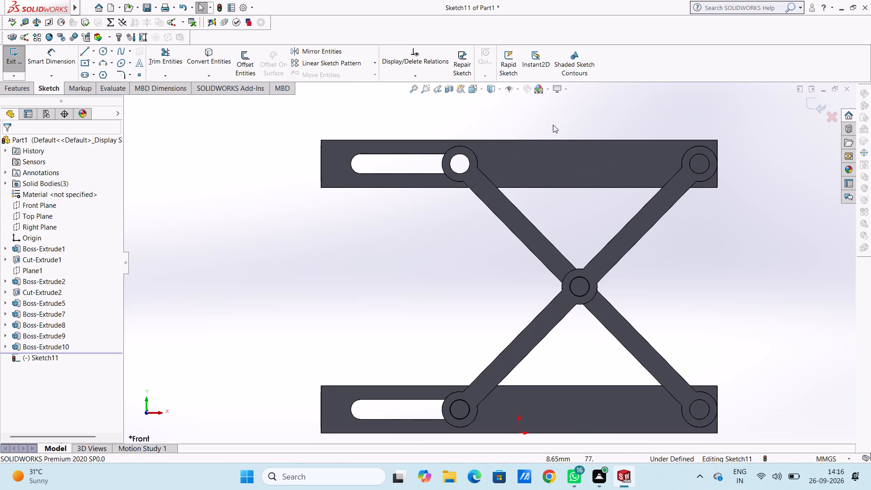
{"action": "scroll", "coordinate": [551, 133], "scroll_direction": "down", "scroll_amount": 3}
{"action": "left_click", "coordinate": [98, 49]}
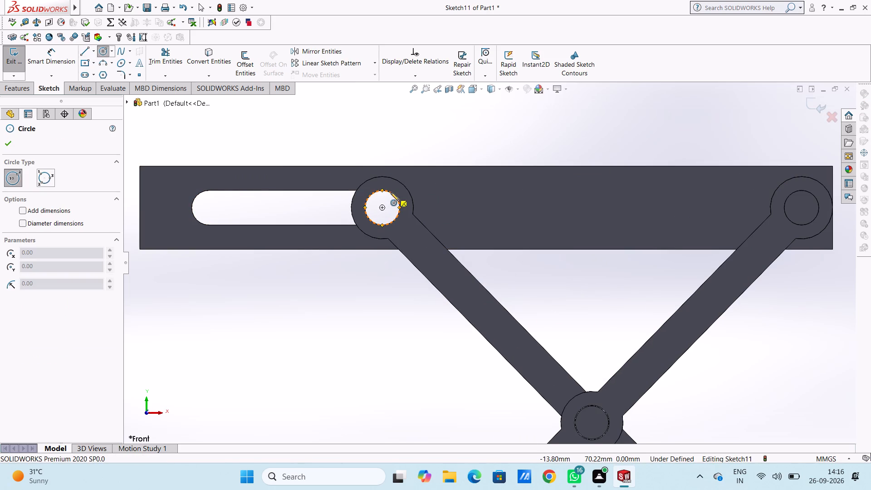
{"action": "left_click", "coordinate": [381, 207]}
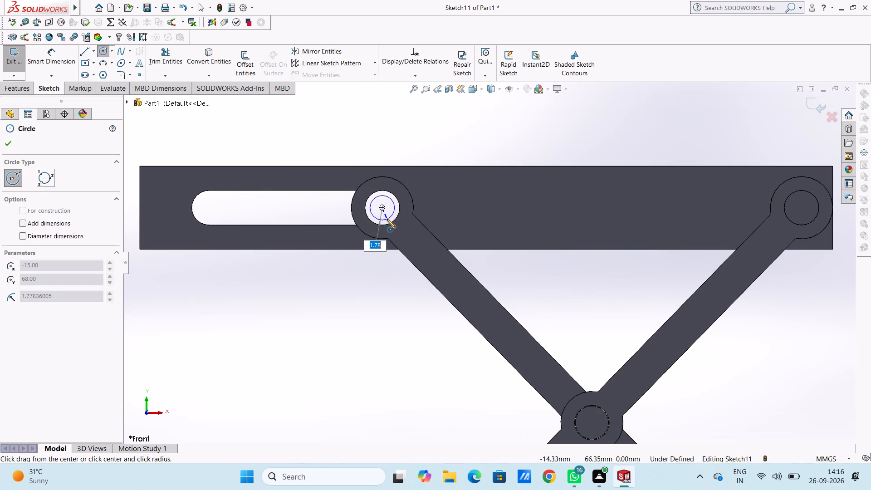
{"action": "type", "text": "2.4"}
{"action": "key", "text": "Return"}
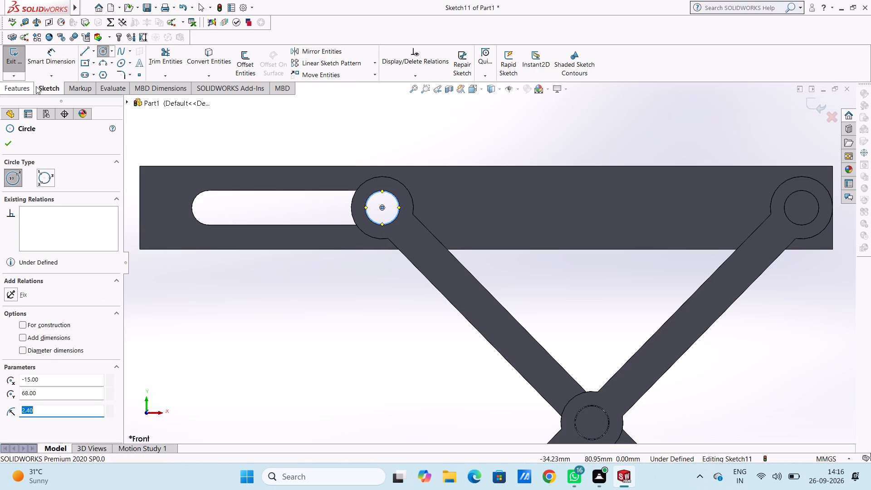
Dimension the diameter of the circle inside the link hole at the upper block's slot.
{"action": "left_click", "coordinate": [53, 62]}
{"action": "left_click", "coordinate": [367, 211]}
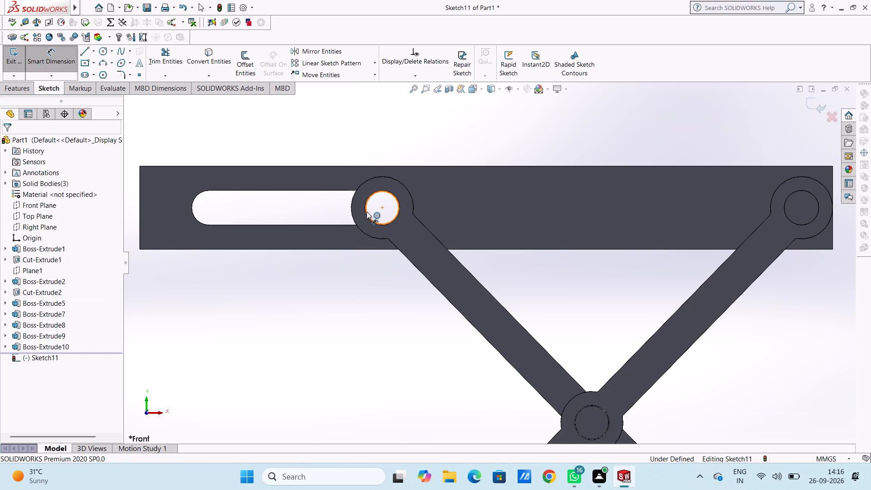
{"action": "left_click", "coordinate": [245, 385]}
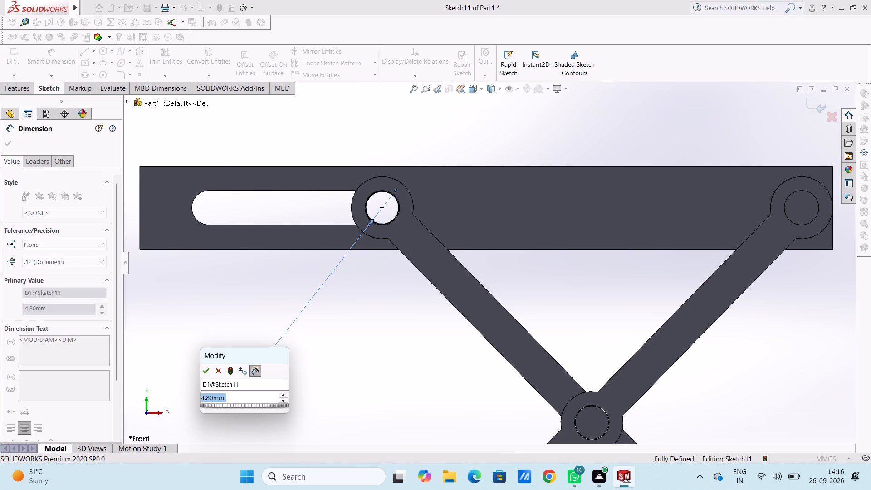
{"action": "left_click", "coordinate": [203, 370]}
{"action": "left_click", "coordinate": [214, 335]}
Extrude the upper slot hole's circle as a blind boss 1.5 mm deep towards the front, with merge result on.
{"action": "scroll", "coordinate": [276, 308], "scroll_direction": "up", "scroll_amount": 1}
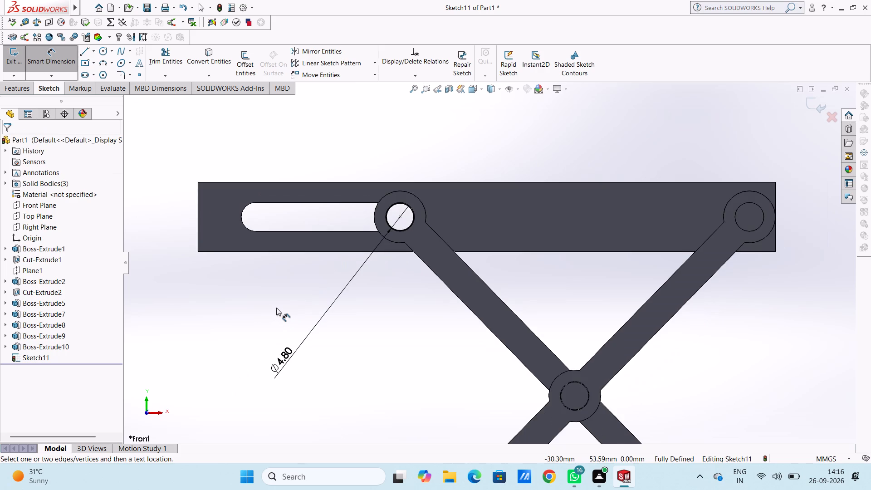
{"action": "scroll", "coordinate": [548, 122], "scroll_direction": "up", "scroll_amount": 1}
{"action": "middle_click_drag", "start_coordinate": [548, 124], "coordinate": [532, 152]}
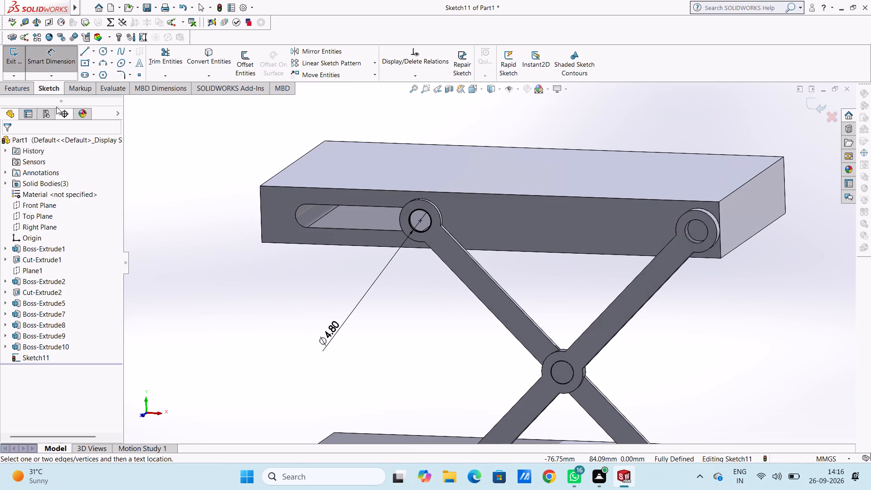
{"action": "left_click", "coordinate": [22, 86]}
{"action": "left_click", "coordinate": [19, 61]}
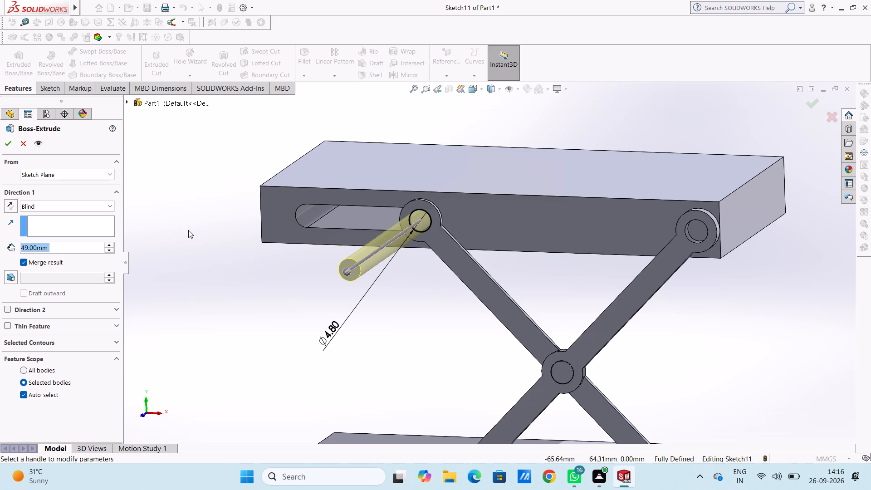
{"action": "key", "text": "1"}
{"action": "key", "text": "Return"}
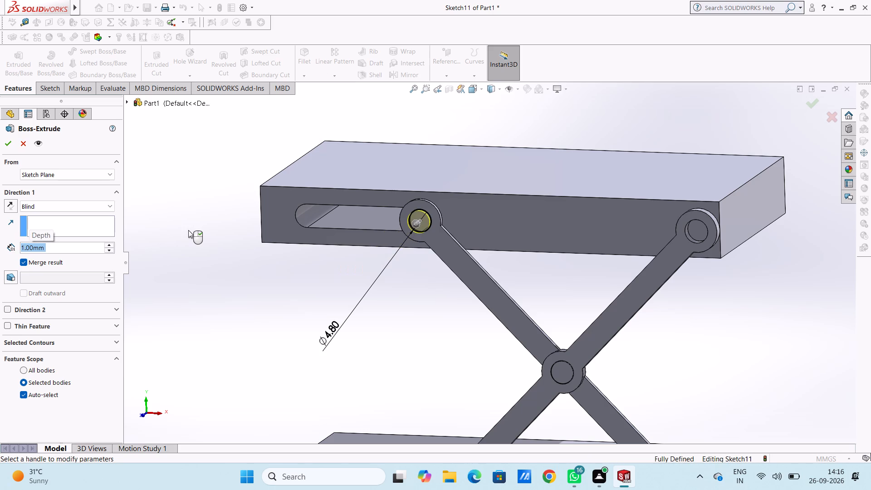
{"action": "type", "text": "1.5"}
{"action": "key", "text": "Return"}
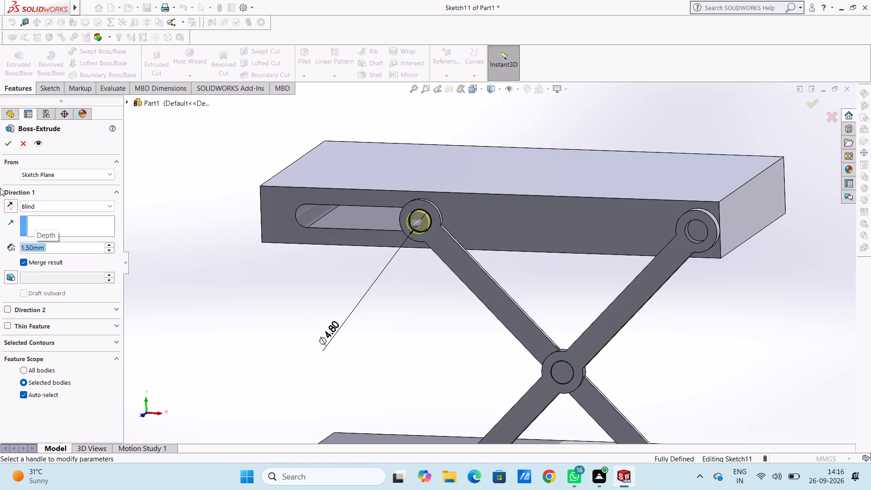
{"action": "left_click", "coordinate": [9, 143]}
{"action": "left_click", "coordinate": [154, 152]}
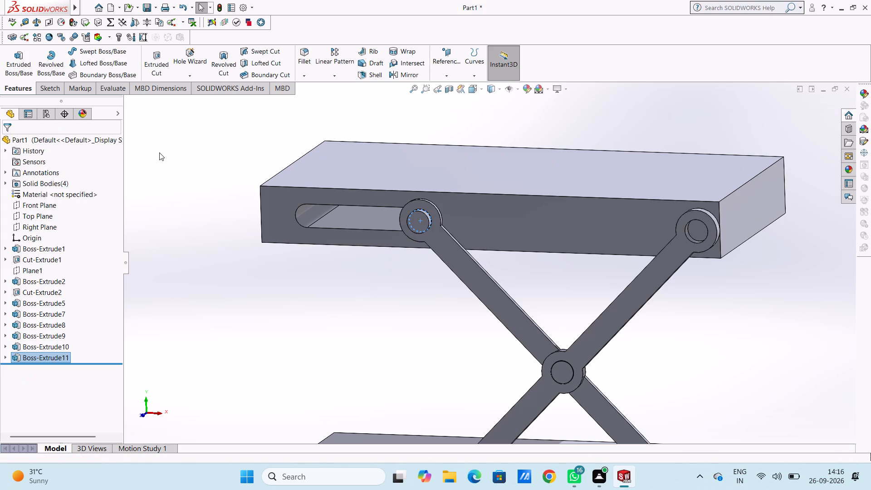
Sketch a circle of 2.4 mm radius on the front face of the short pin at the upper slot, concentric with the pin.
{"action": "scroll", "coordinate": [159, 152], "scroll_direction": "up", "scroll_amount": 3}
{"action": "middle_click_drag", "start_coordinate": [227, 170], "coordinate": [192, 173]}
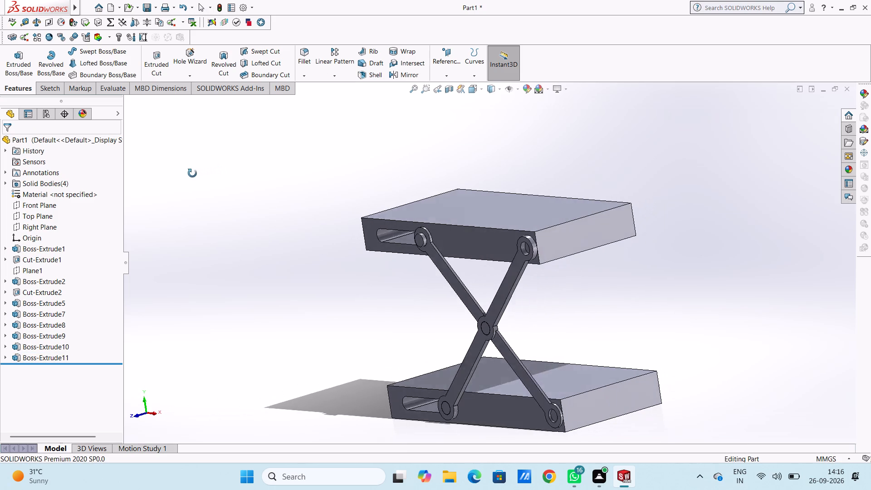
{"action": "middle_click_drag", "start_coordinate": [192, 173], "coordinate": [231, 177]}
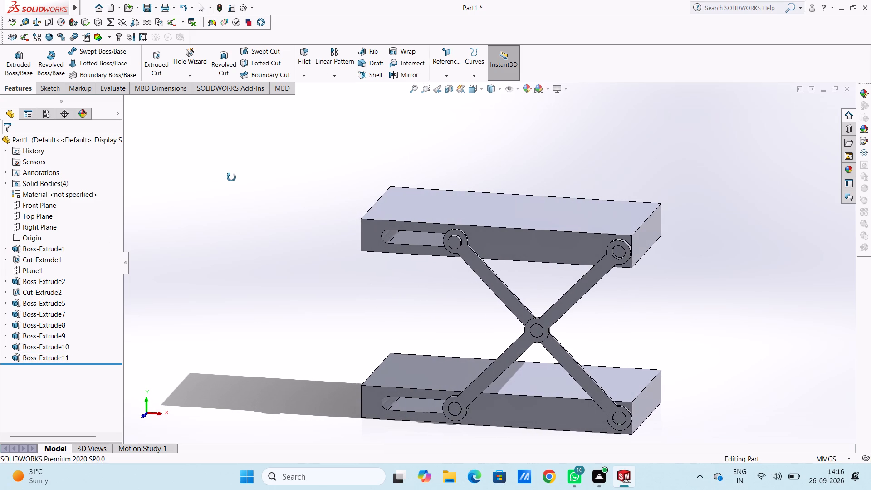
{"action": "middle_click_drag", "start_coordinate": [231, 177], "coordinate": [227, 178]}
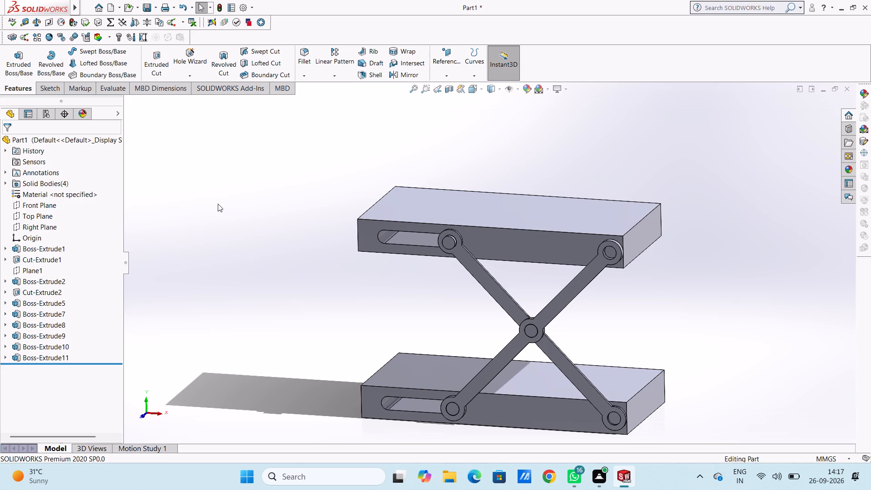
{"action": "key", "text": "ctrl+1"}
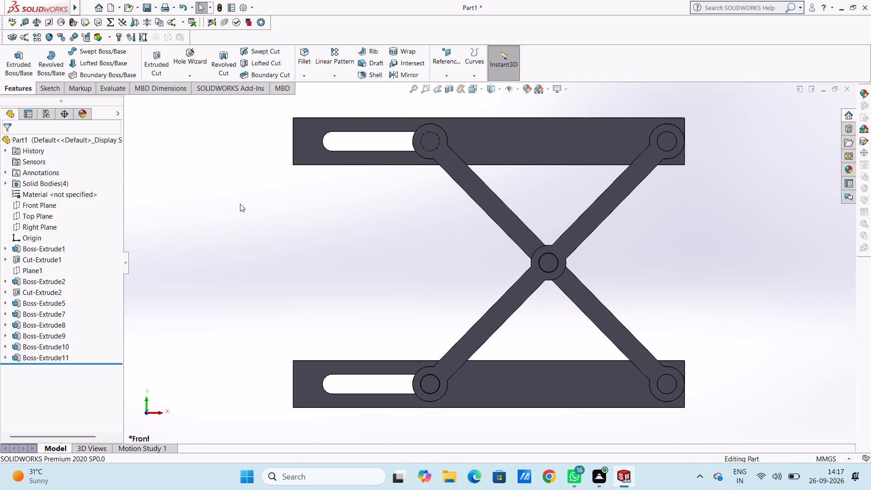
{"action": "left_click", "coordinate": [430, 142]}
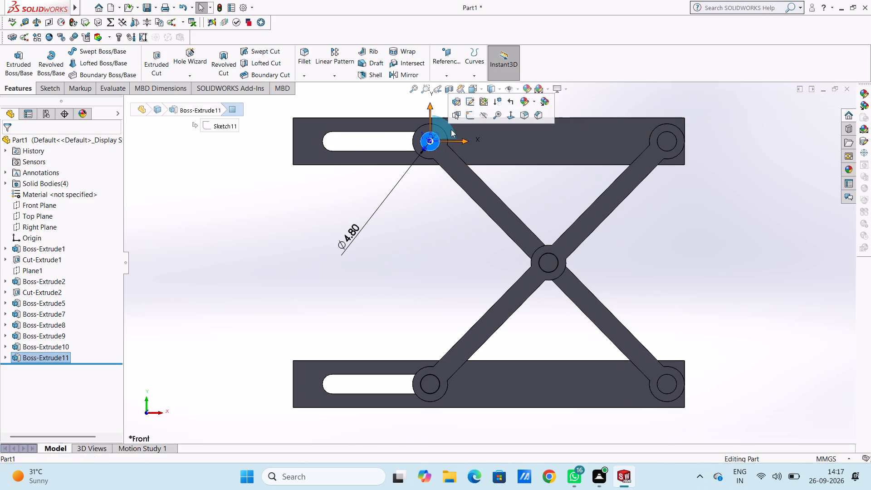
{"action": "left_click", "coordinate": [466, 114]}
{"action": "left_click", "coordinate": [422, 223]}
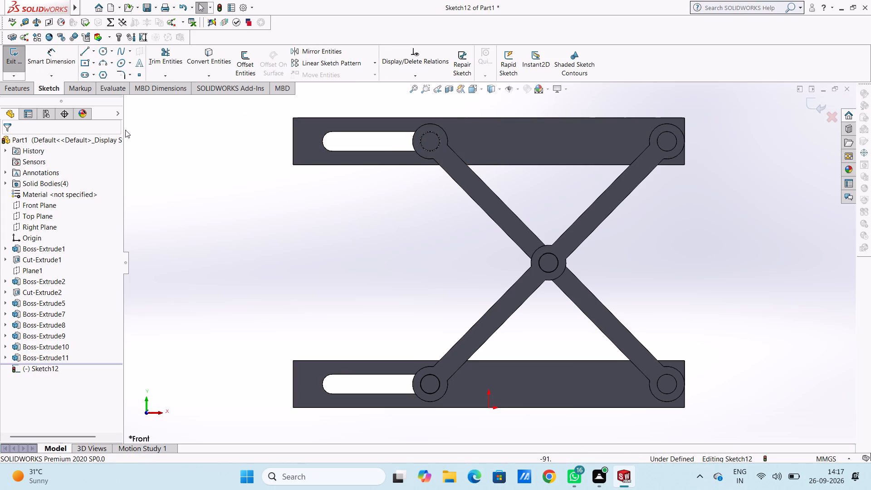
{"action": "left_click", "coordinate": [20, 90]}
{"action": "left_click", "coordinate": [52, 90]}
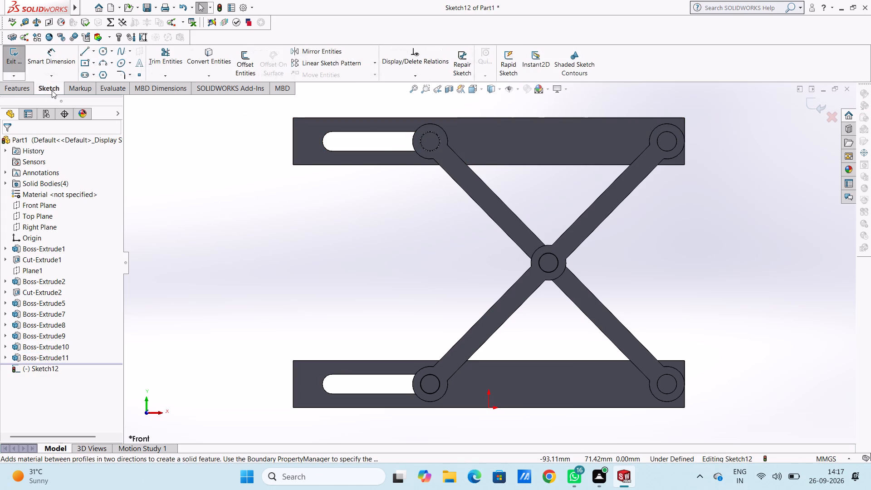
{"action": "left_click", "coordinate": [101, 51]}
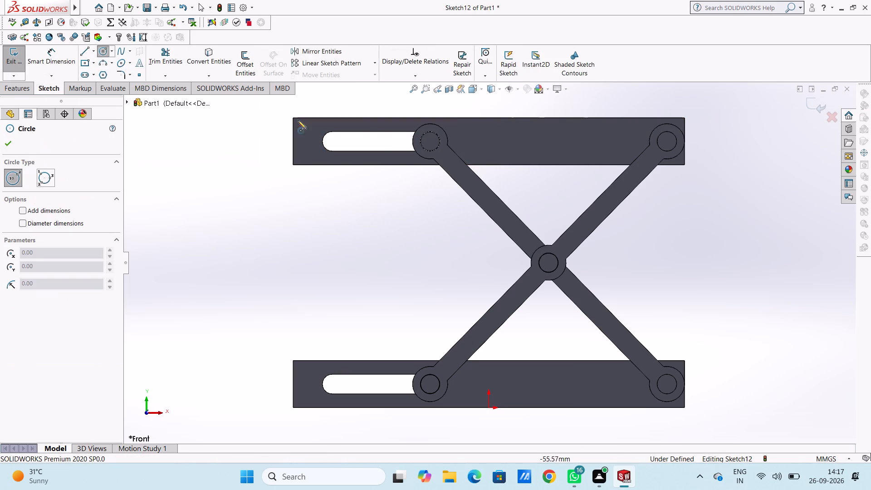
{"action": "left_click", "coordinate": [430, 141]}
{"action": "left_click", "coordinate": [433, 148]}
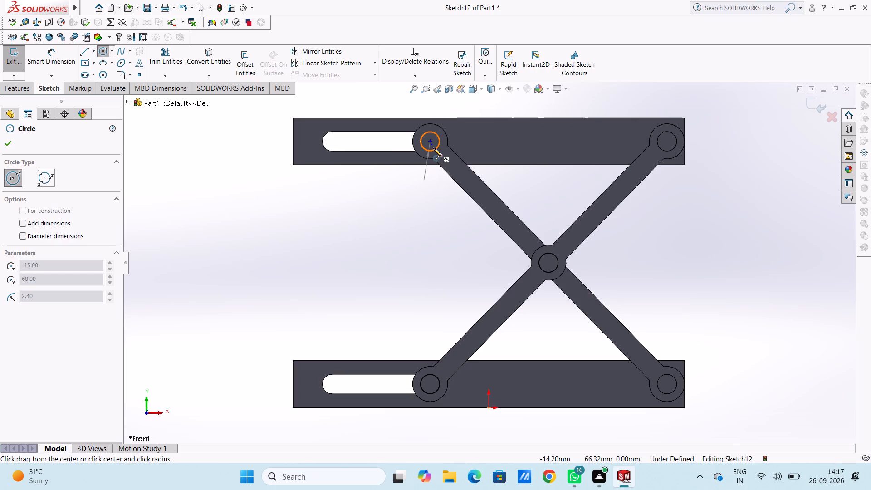
Dimension the diameter of the circle on the short pin's front face at the upper slot.
{"action": "left_click", "coordinate": [64, 62]}
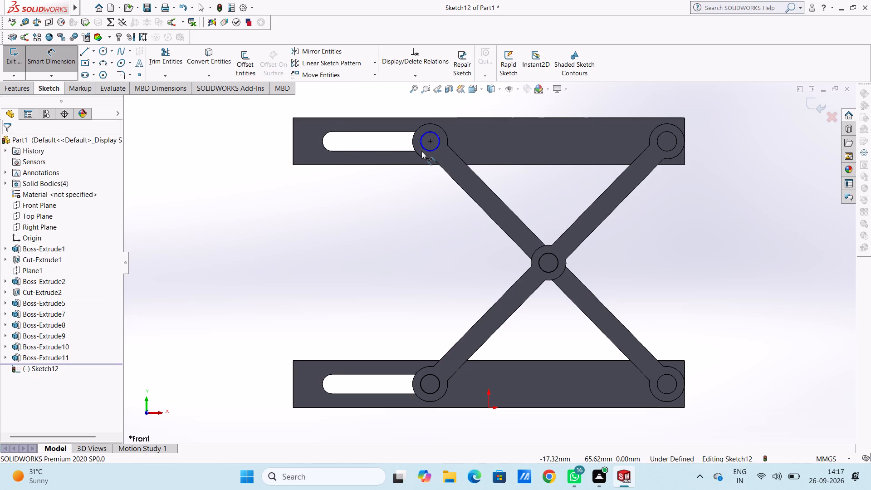
{"action": "left_click", "coordinate": [424, 149]}
{"action": "left_click", "coordinate": [290, 240]}
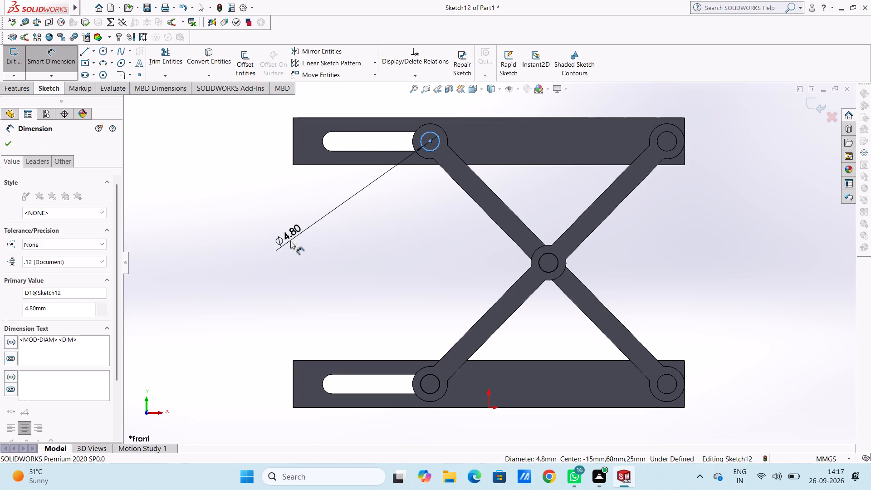
{"action": "left_click", "coordinate": [250, 227]}
{"action": "left_click", "coordinate": [230, 223]}
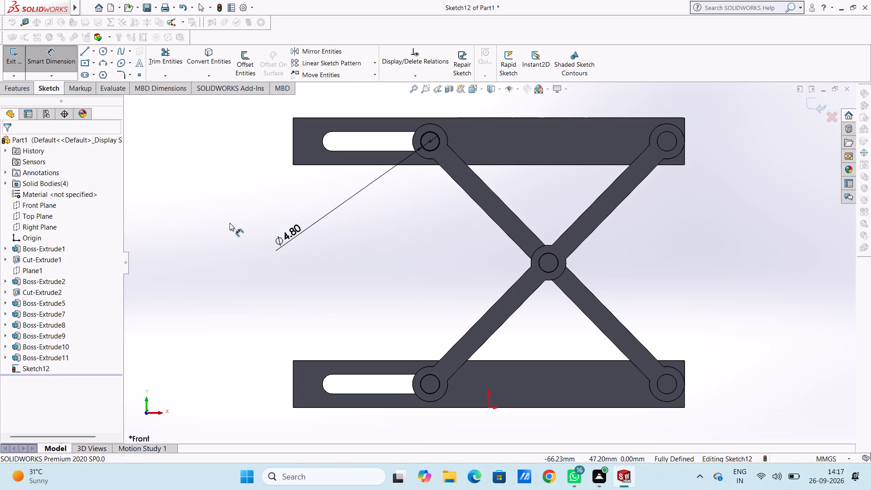
{"action": "key", "text": "Escape"}
{"action": "key", "text": "Escape"}
Extrude the circle on the short pin at the upper slot as a blind boss 47.5 mm deep, reversed towards the back, with merge result on.
{"action": "scroll", "coordinate": [237, 214], "scroll_direction": "up", "scroll_amount": 2}
{"action": "middle_click_drag", "start_coordinate": [279, 157], "coordinate": [262, 168]}
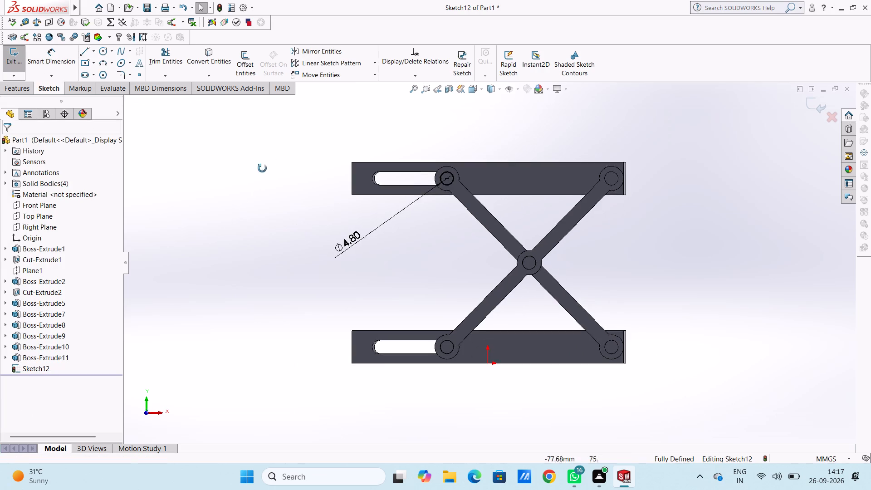
{"action": "middle_click_drag", "start_coordinate": [262, 168], "coordinate": [221, 199]}
{"action": "scroll", "coordinate": [451, 167], "scroll_direction": "down", "scroll_amount": 3}
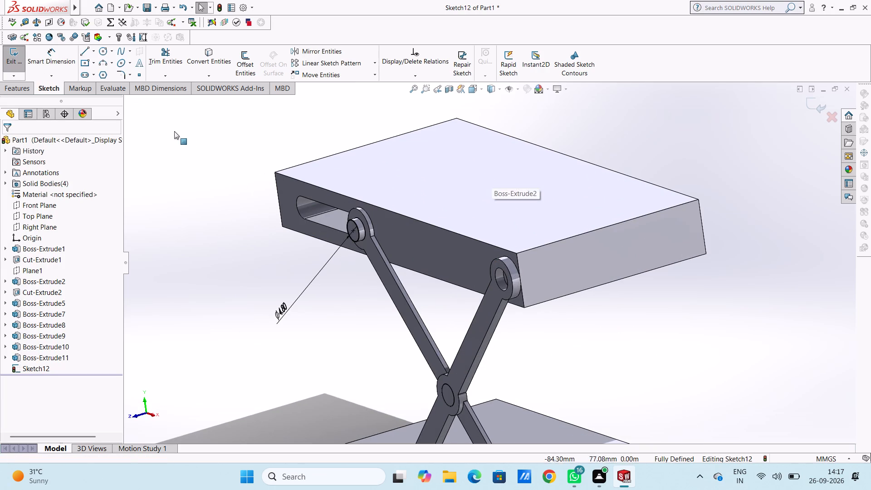
{"action": "left_click", "coordinate": [15, 89]}
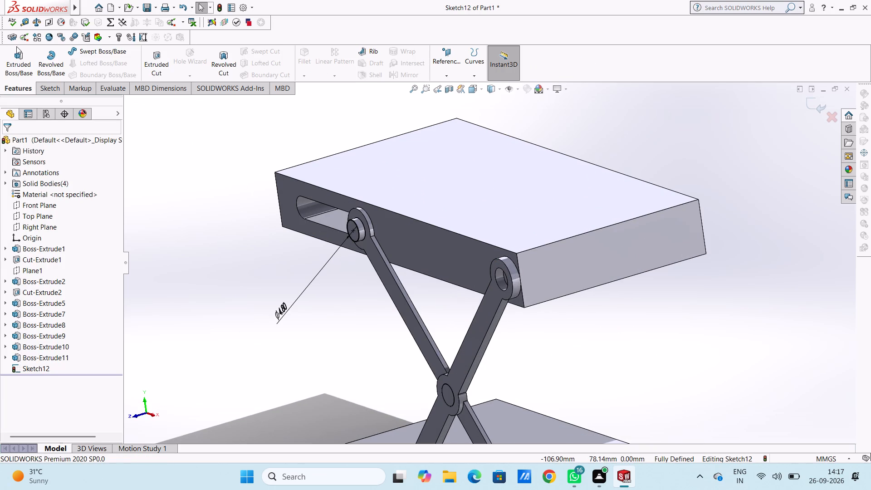
{"action": "left_click", "coordinate": [16, 53]}
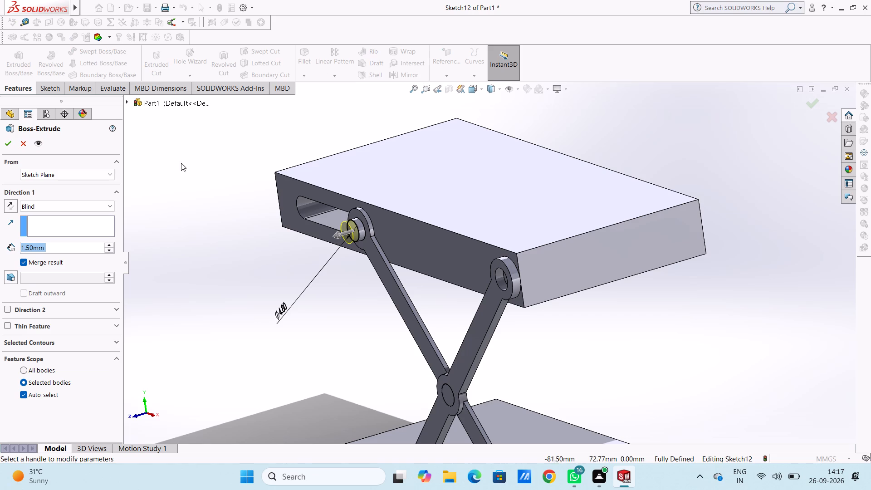
{"action": "left_click", "coordinate": [10, 203]}
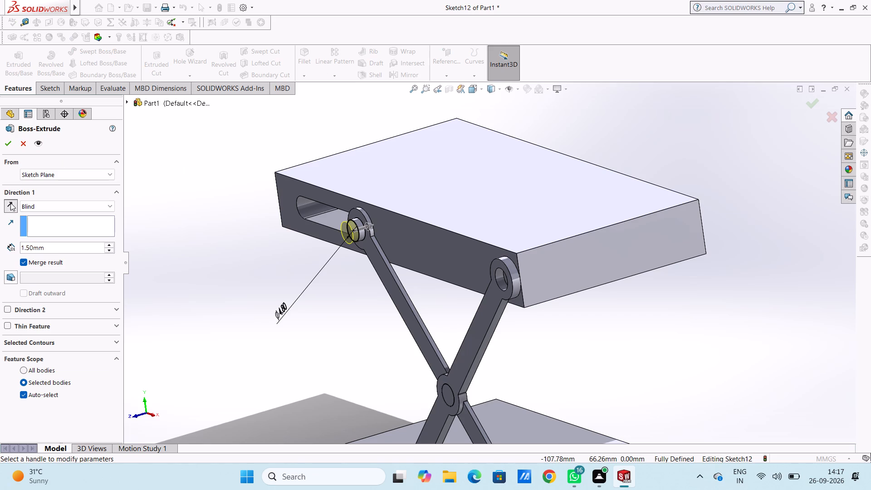
{"action": "double_click", "coordinate": [59, 248]}
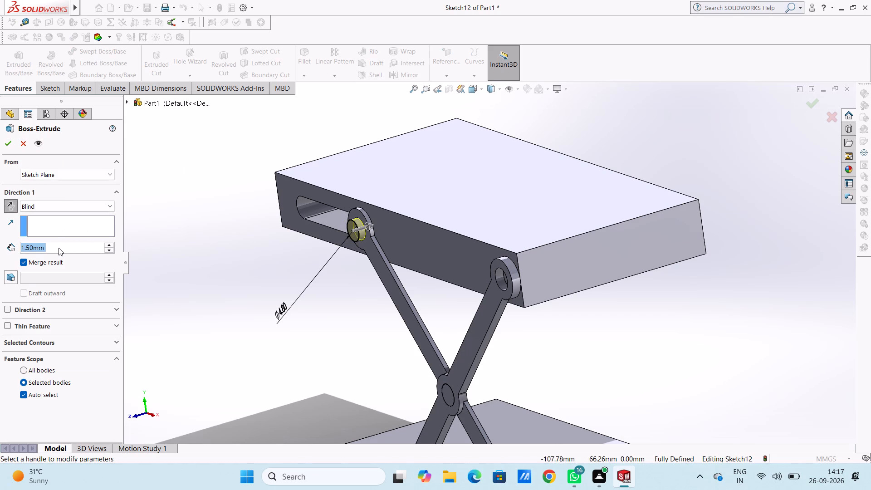
{"action": "key", "text": "5"}
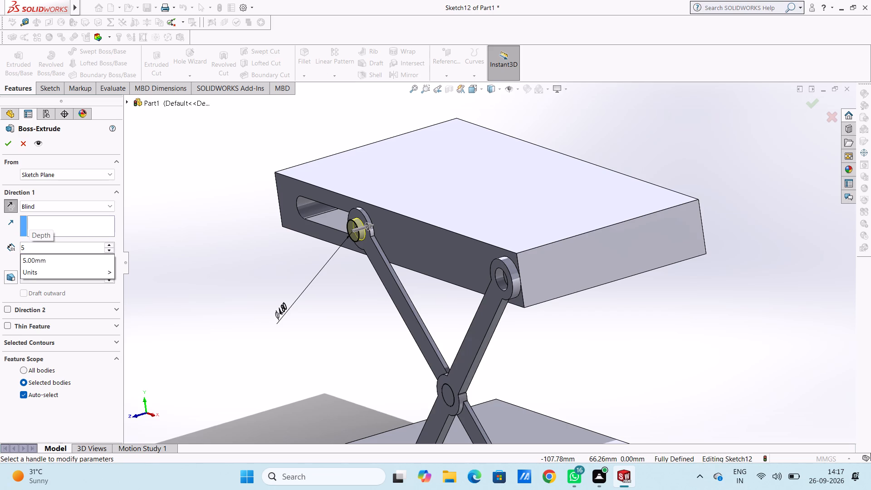
{"action": "key", "text": "BackSpace"}
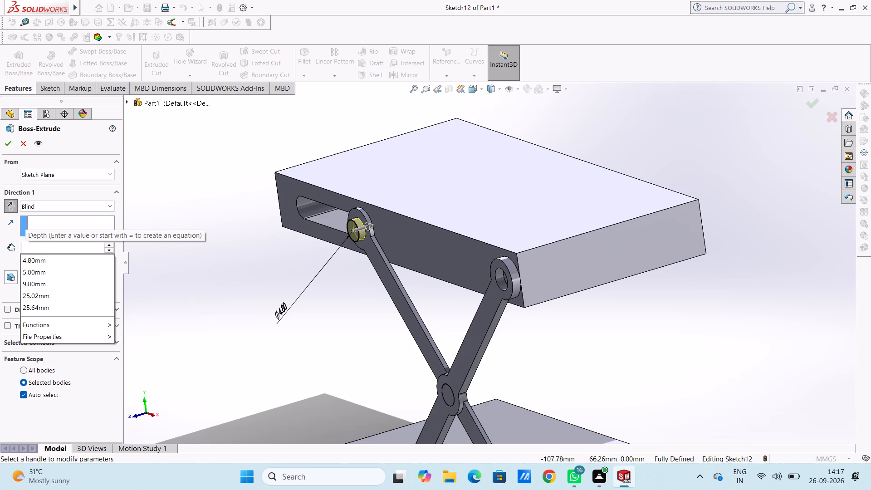
{"action": "key", "text": "4"}
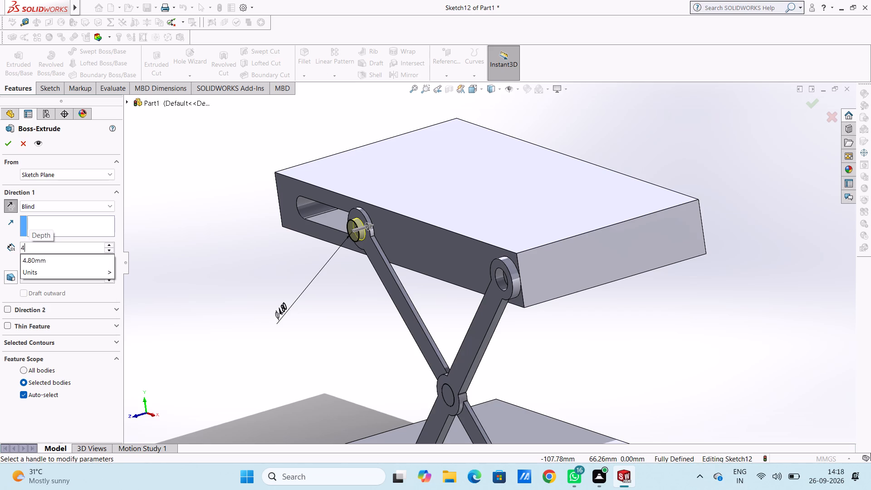
{"action": "type", "text": "7.5"}
{"action": "key", "text": "Return"}
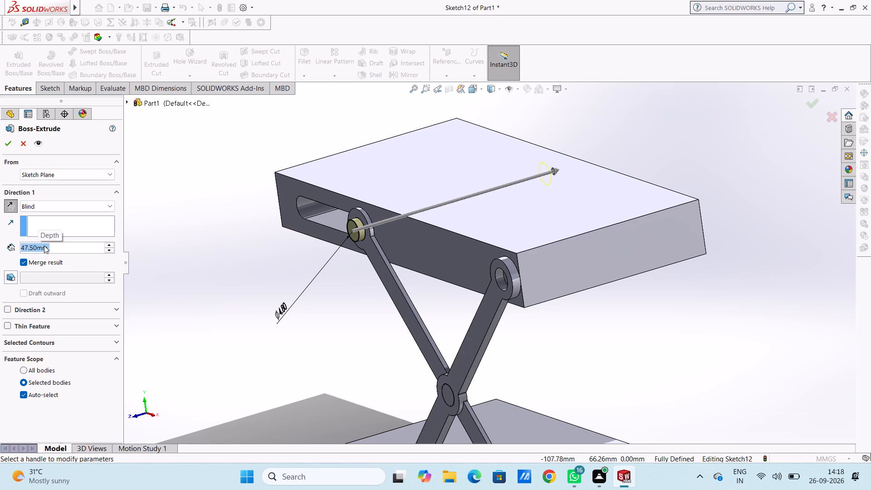
{"action": "left_click", "coordinate": [7, 144]}
{"action": "left_click", "coordinate": [188, 216]}
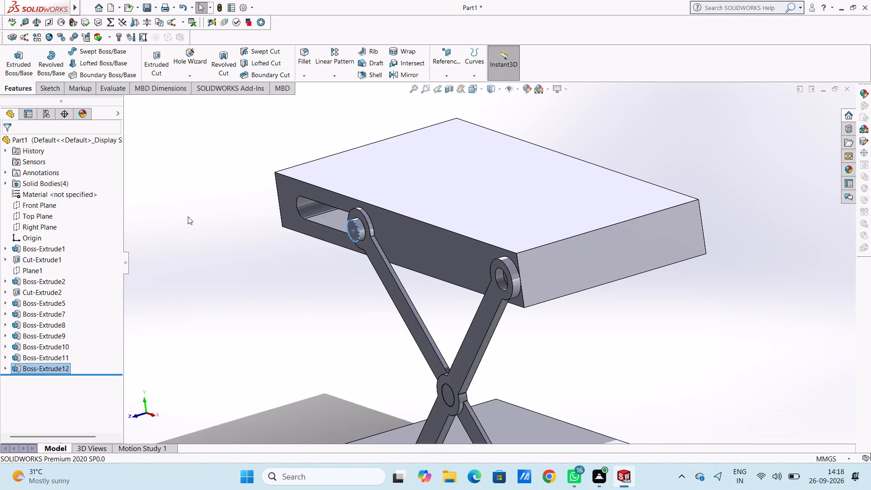
Examine the extruded pin at the upper slot and the scissor link joints from the rear, side and front.
{"action": "middle_click_drag", "start_coordinate": [206, 211], "coordinate": [160, 244]}
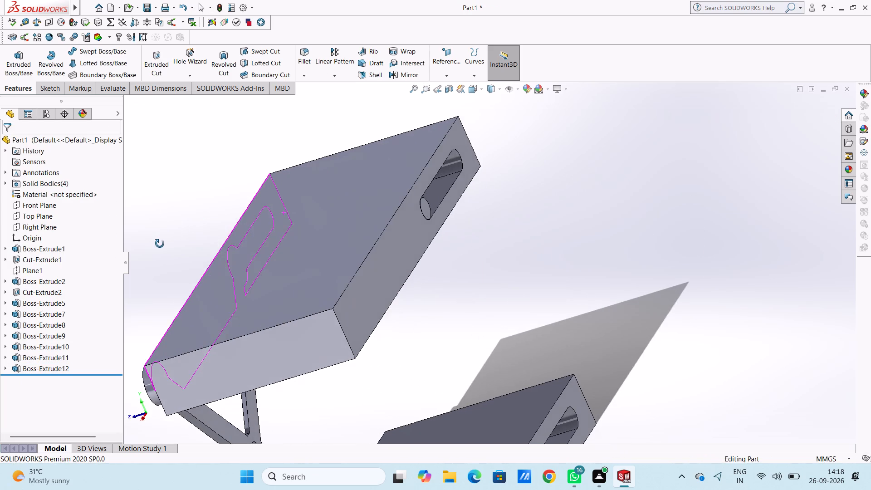
{"action": "middle_click_drag", "start_coordinate": [160, 244], "coordinate": [214, 226]}
{"action": "scroll", "coordinate": [216, 226], "scroll_direction": "up", "scroll_amount": 5}
{"action": "middle_click_drag", "start_coordinate": [321, 308], "coordinate": [351, 303]}
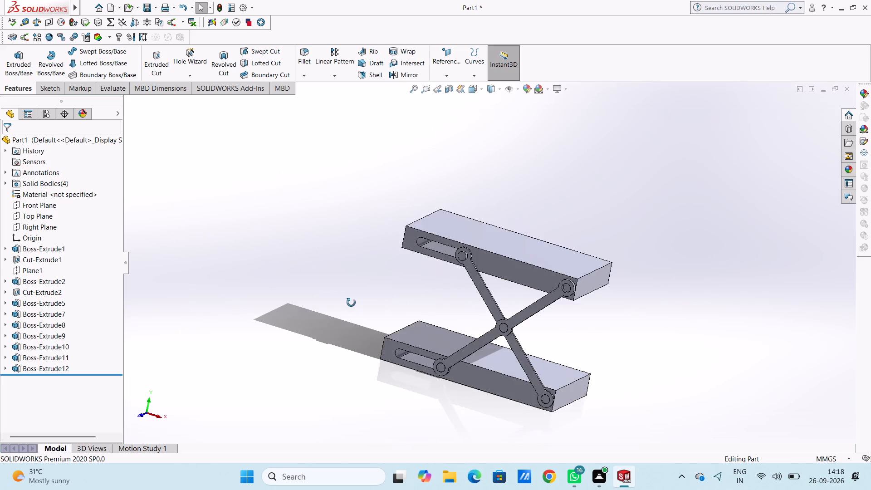
{"action": "middle_click_drag", "start_coordinate": [351, 303], "coordinate": [345, 285]}
{"action": "key", "text": "Escape"}
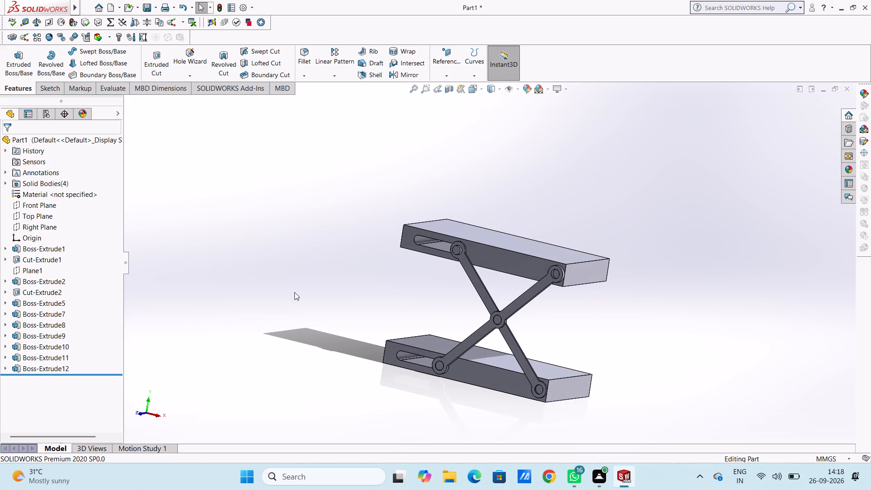
{"action": "key", "text": "ctrl+1"}
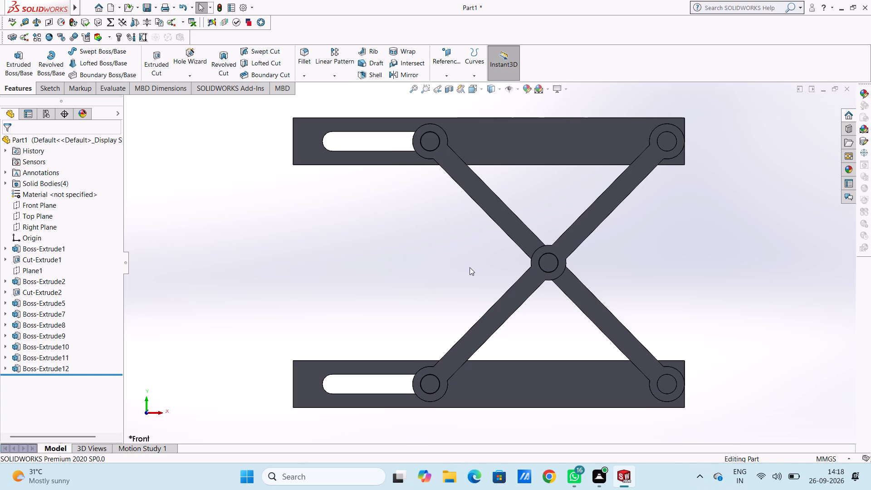
{"action": "scroll", "coordinate": [519, 271], "scroll_direction": "up", "scroll_amount": 3}
{"action": "middle_click_drag", "start_coordinate": [532, 242], "coordinate": [507, 278]}
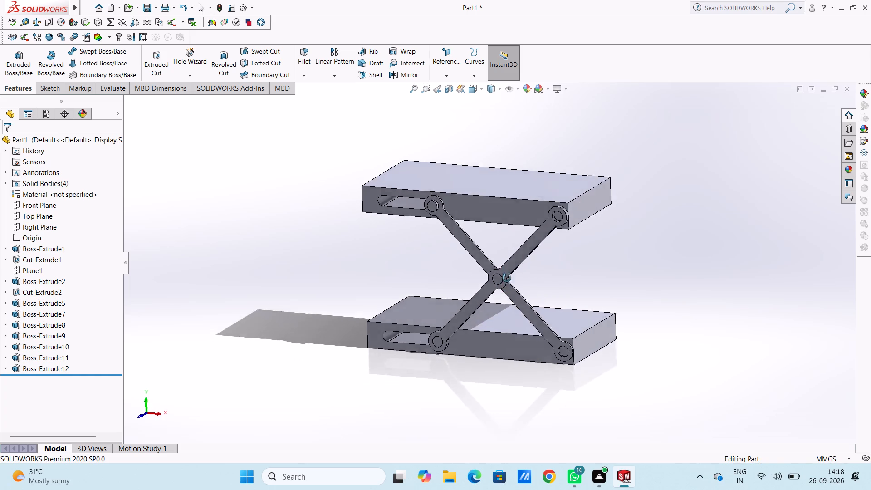
{"action": "middle_click_drag", "start_coordinate": [507, 278], "coordinate": [490, 306]}
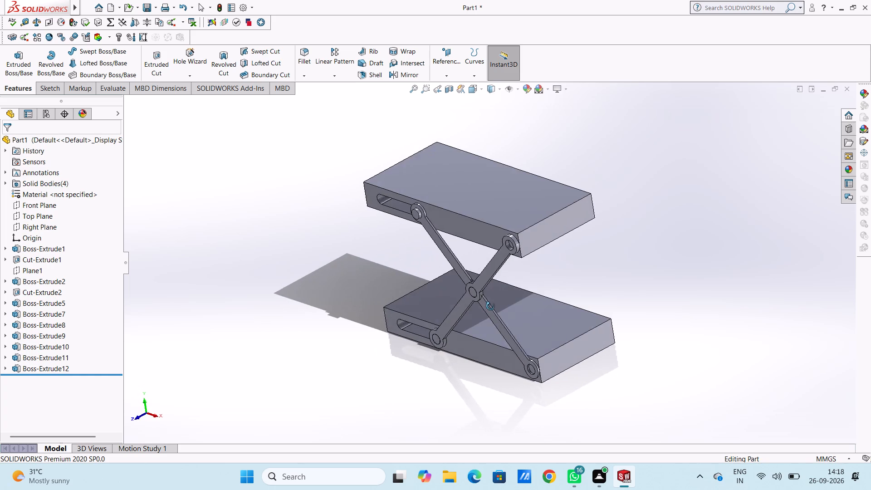
{"action": "middle_click_drag", "start_coordinate": [490, 306], "coordinate": [513, 303]}
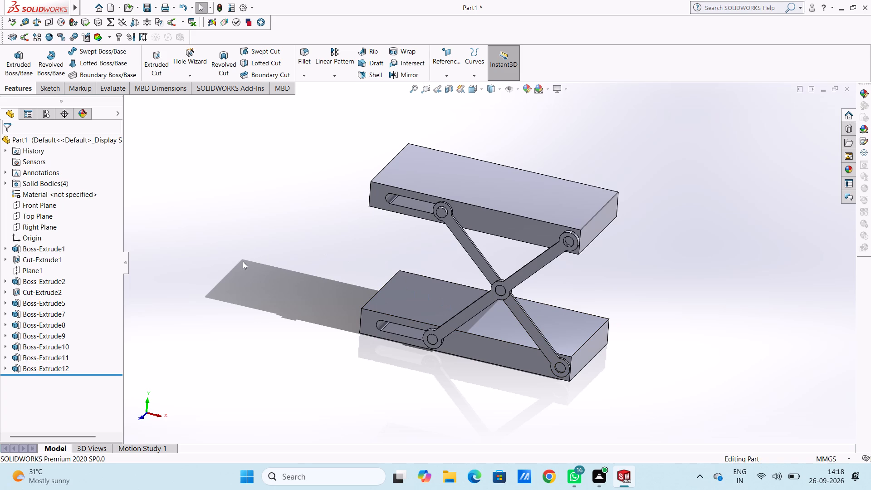
Sketch a circle of 2.4 mm radius on the upper block's face inside the link hole at its unslotted end, concentric with the hole.
{"action": "key", "text": "ctrl+1"}
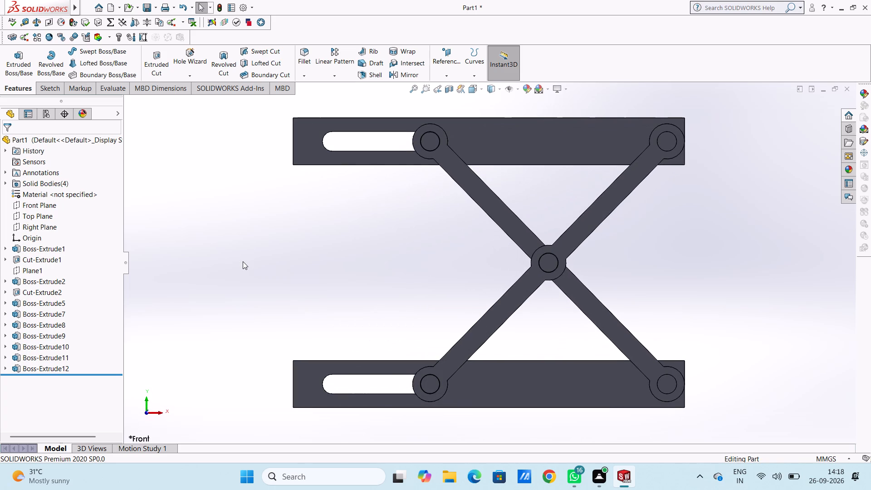
{"action": "left_click", "coordinate": [670, 142]}
{"action": "left_click", "coordinate": [708, 118]}
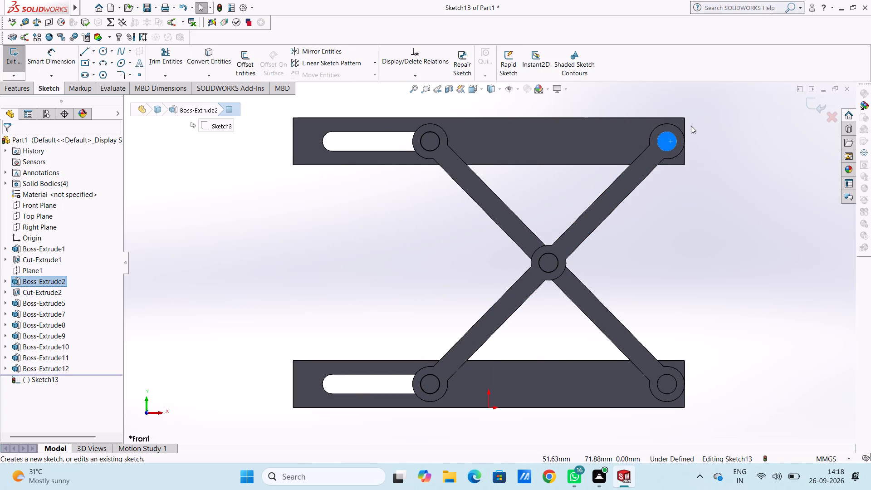
{"action": "left_click", "coordinate": [691, 126]}
{"action": "middle_click_drag", "start_coordinate": [694, 118], "coordinate": [684, 162]}
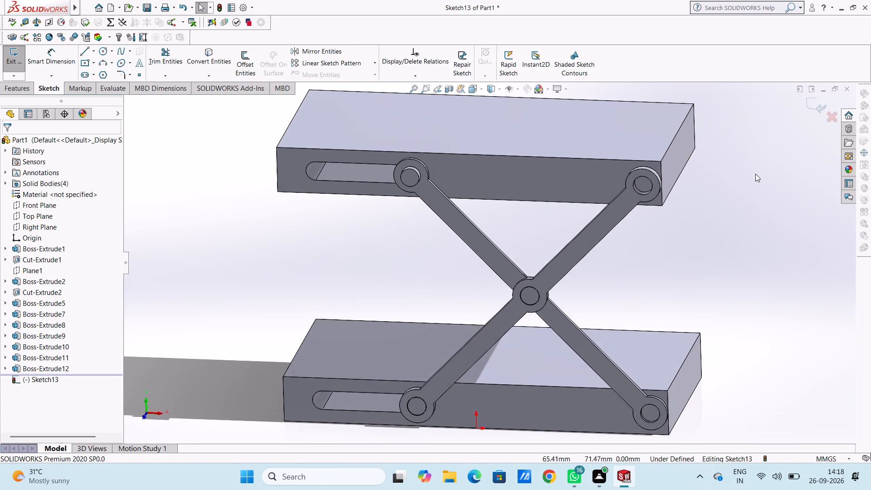
{"action": "key", "text": "ctrl+1"}
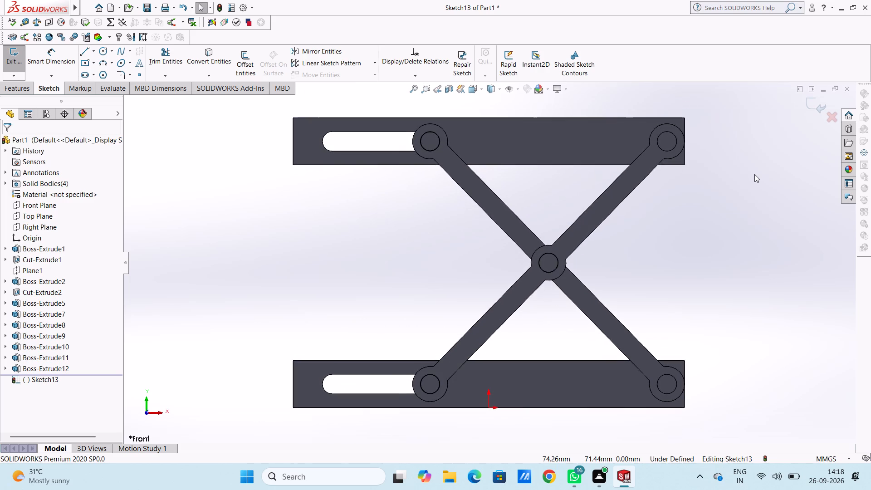
{"action": "left_click", "coordinate": [104, 49]}
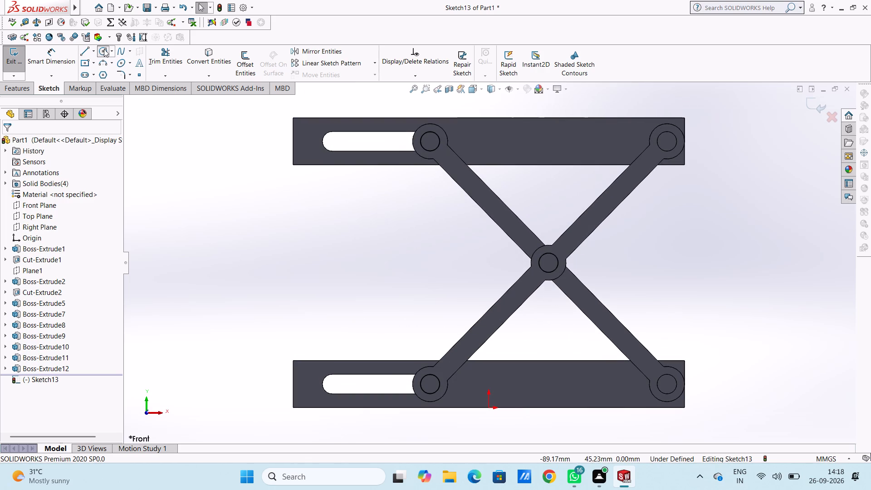
{"action": "left_click", "coordinate": [667, 141]}
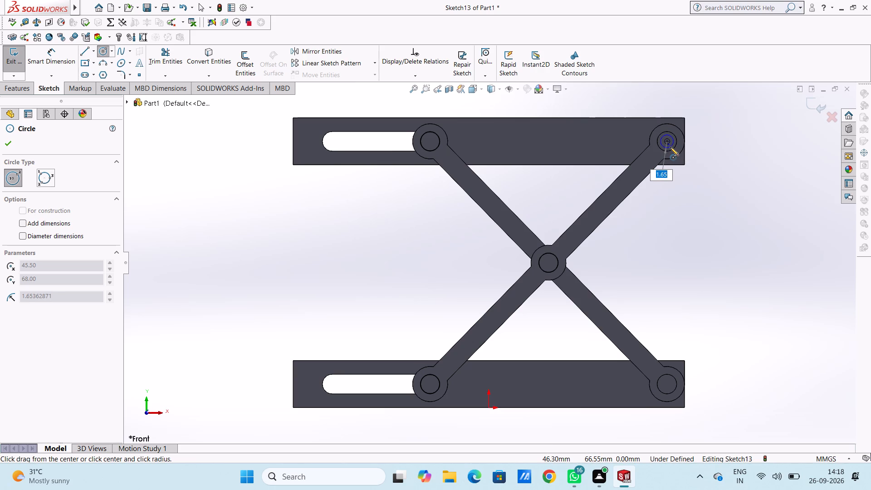
{"action": "type", "text": "2.4"}
{"action": "key", "text": "Return"}
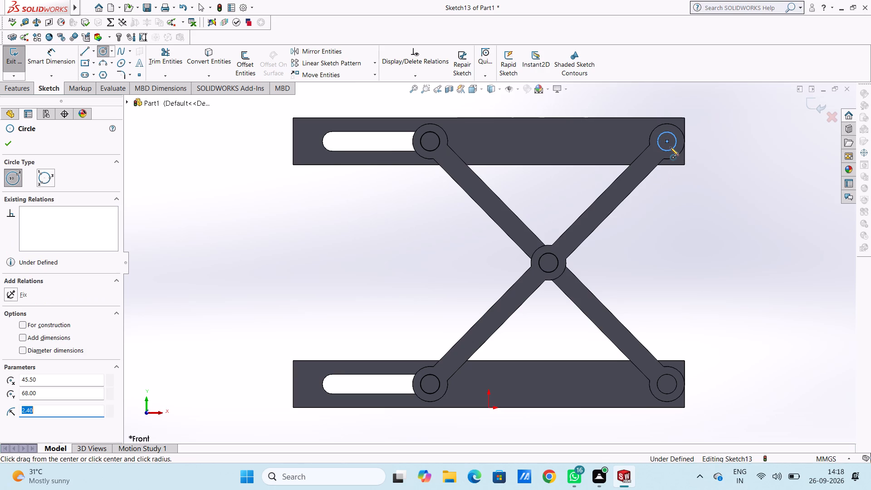
{"action": "key", "text": "Escape"}
{"action": "key", "text": "Escape"}
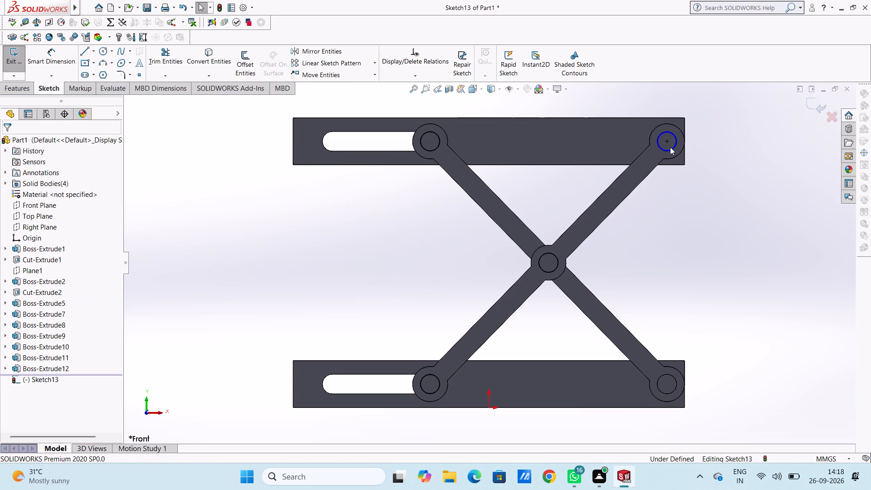
Dimension the diameter of the circle inside the link hole at the upper block's unslotted end.
{"action": "scroll", "coordinate": [669, 148], "scroll_direction": "up", "scroll_amount": 2}
{"action": "scroll", "coordinate": [672, 160], "scroll_direction": "down", "scroll_amount": 1}
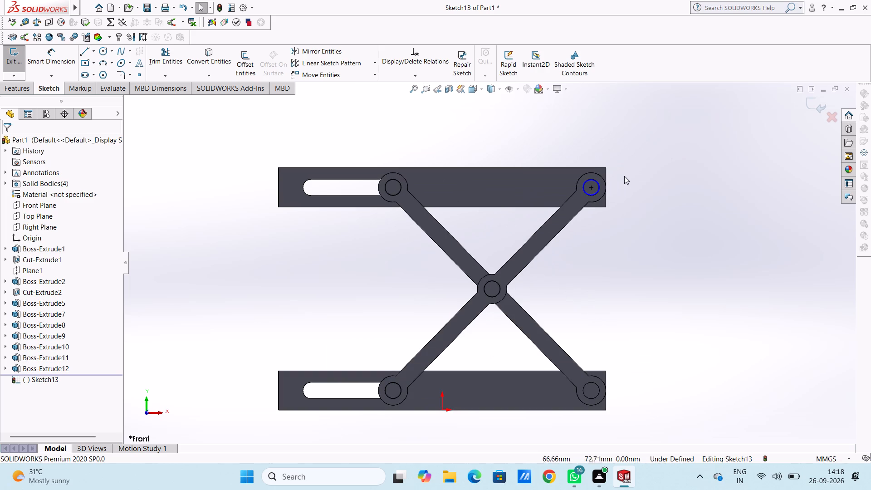
{"action": "left_click", "coordinate": [56, 54]}
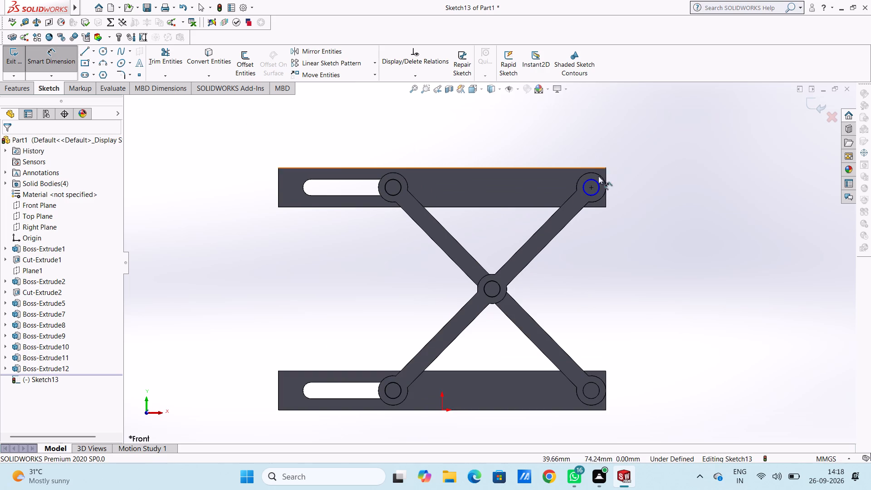
{"action": "left_click", "coordinate": [593, 193]}
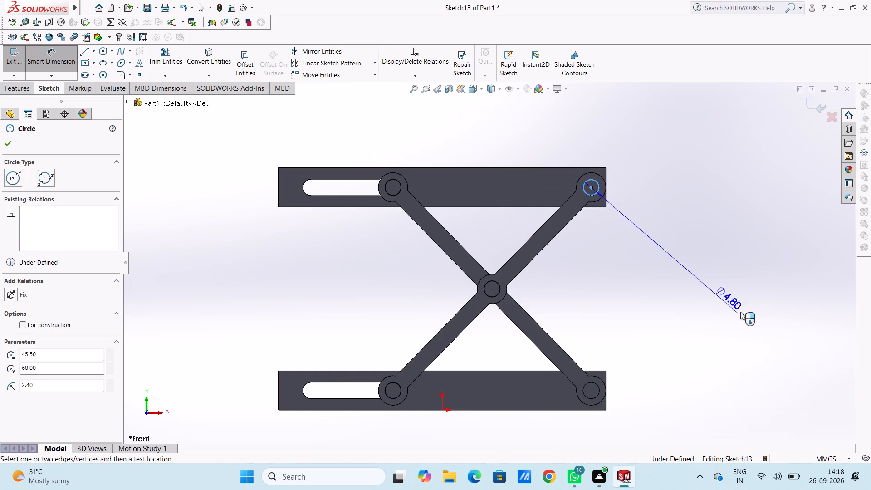
{"action": "left_click", "coordinate": [773, 333]}
{"action": "left_click", "coordinate": [734, 321]}
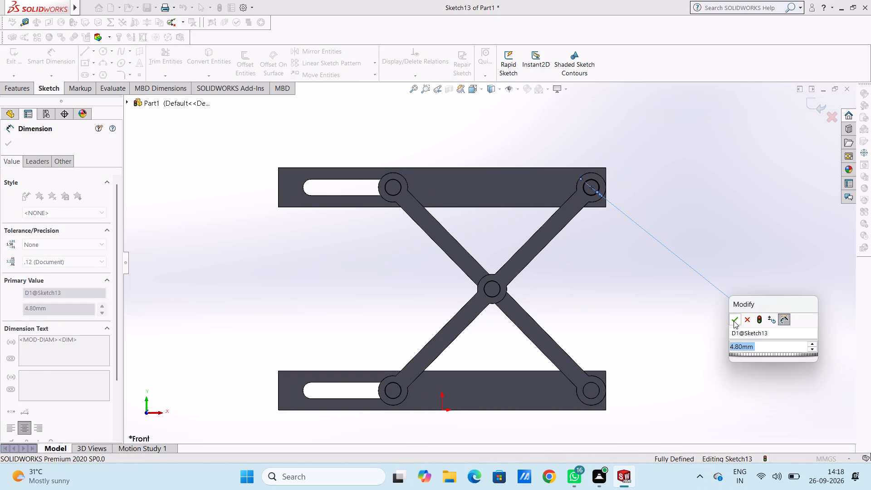
{"action": "left_click", "coordinate": [678, 325]}
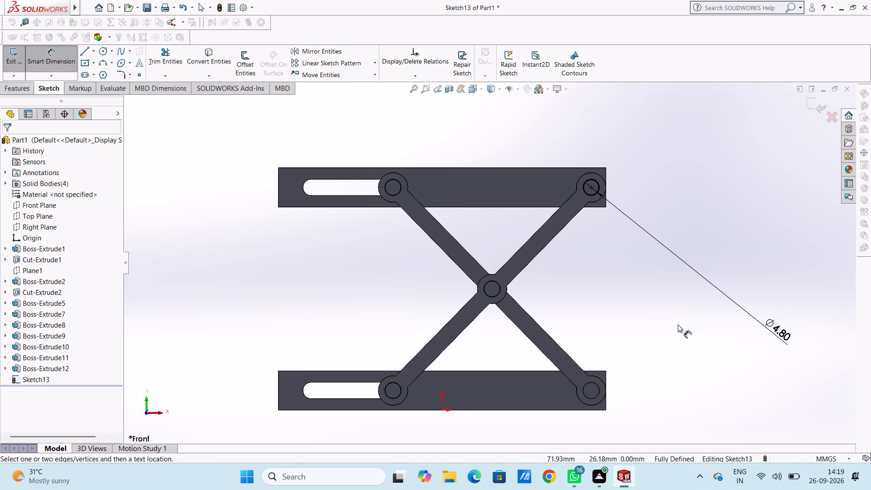
{"action": "key", "text": "Escape"}
{"action": "key", "text": "Escape"}
Extrude the circle in the link hole at the upper block's unslotted end as a 2 mm blind boss with merge result on.
{"action": "middle_click_drag", "start_coordinate": [645, 146], "coordinate": [596, 176]}
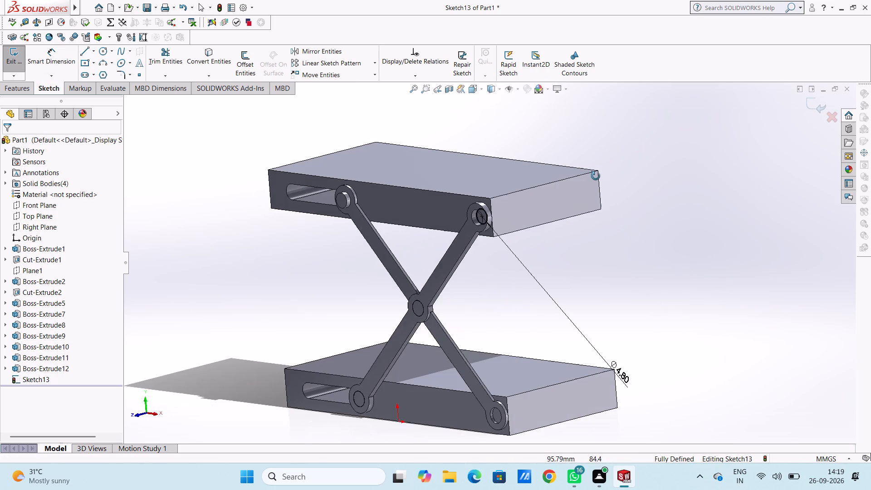
{"action": "middle_click_drag", "start_coordinate": [596, 176], "coordinate": [597, 176]}
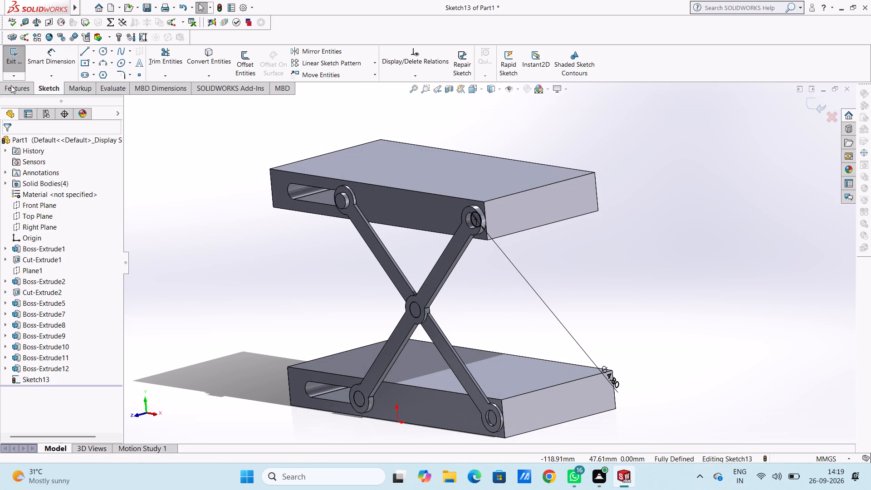
{"action": "left_click", "coordinate": [13, 88]}
{"action": "left_click", "coordinate": [14, 61]}
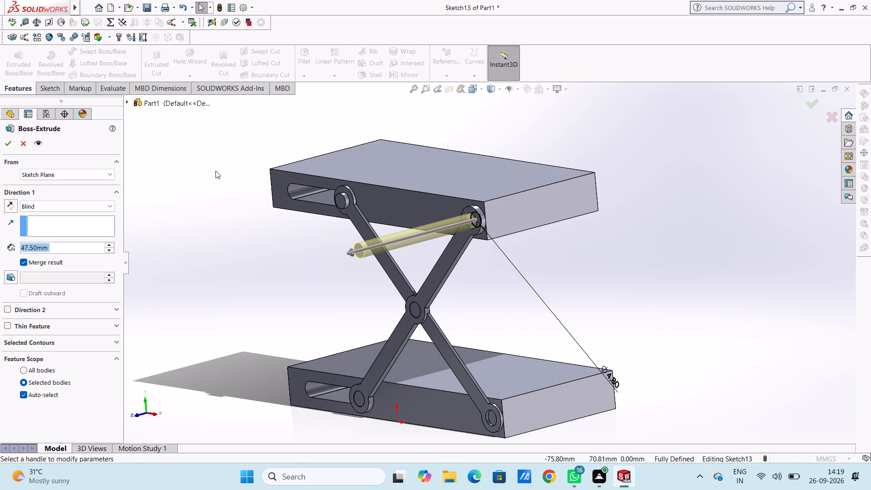
{"action": "key", "text": "2"}
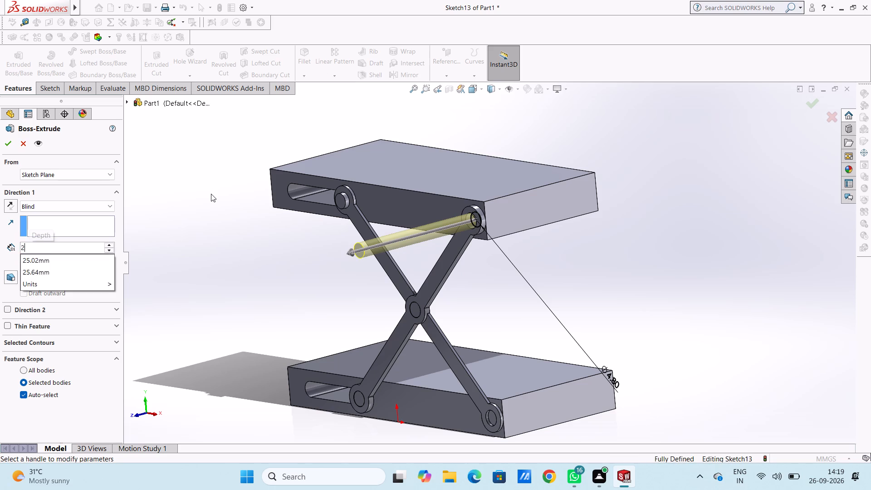
{"action": "key", "text": "Return"}
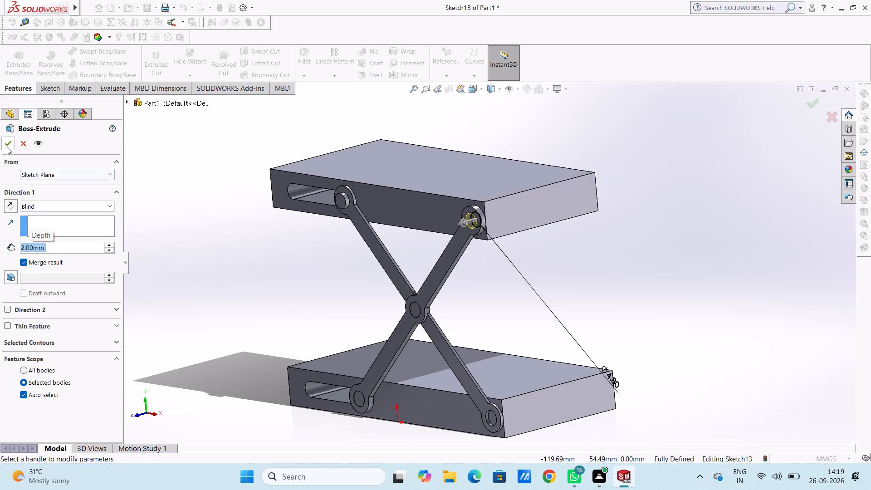
{"action": "left_click", "coordinate": [7, 146]}
{"action": "left_click", "coordinate": [160, 208]}
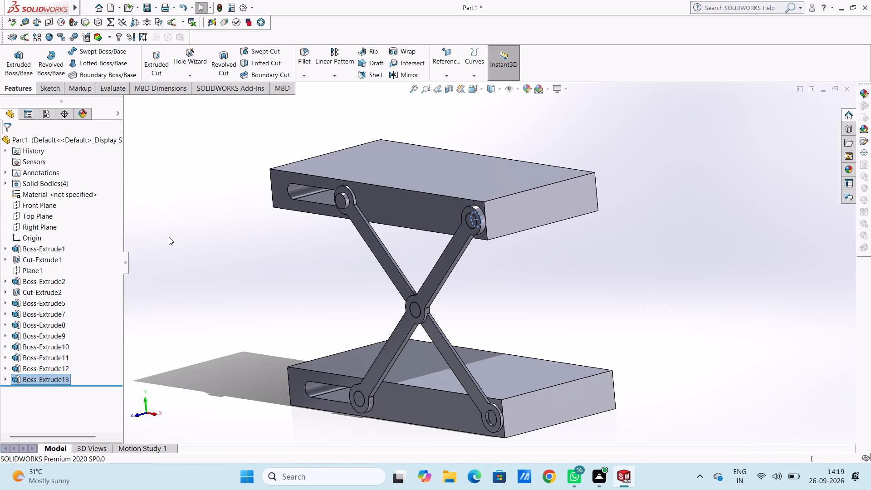
Sketch a circle of 2.4 mm radius on the lower block's face inside the link hole at its unslotted end, concentric with the hole.
{"action": "key", "text": "ctrl+1"}
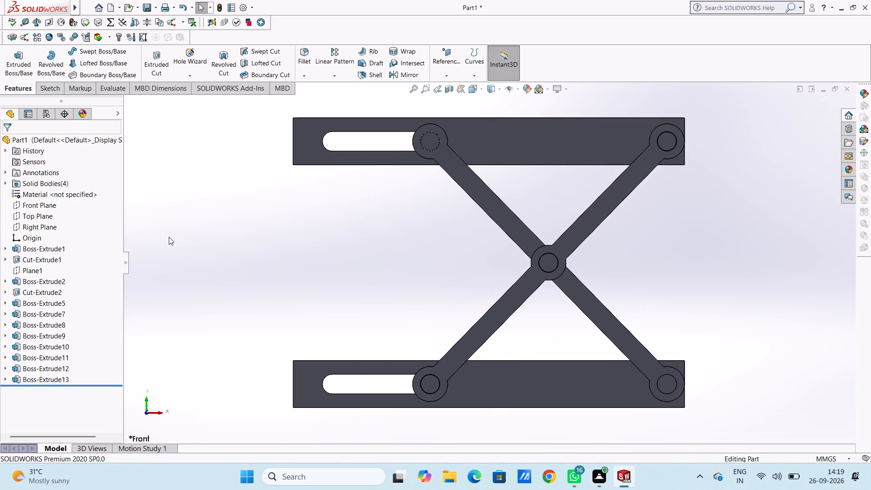
{"action": "scroll", "coordinate": [446, 305], "scroll_direction": "up", "scroll_amount": 3}
{"action": "scroll", "coordinate": [669, 341], "scroll_direction": "down", "scroll_amount": 4}
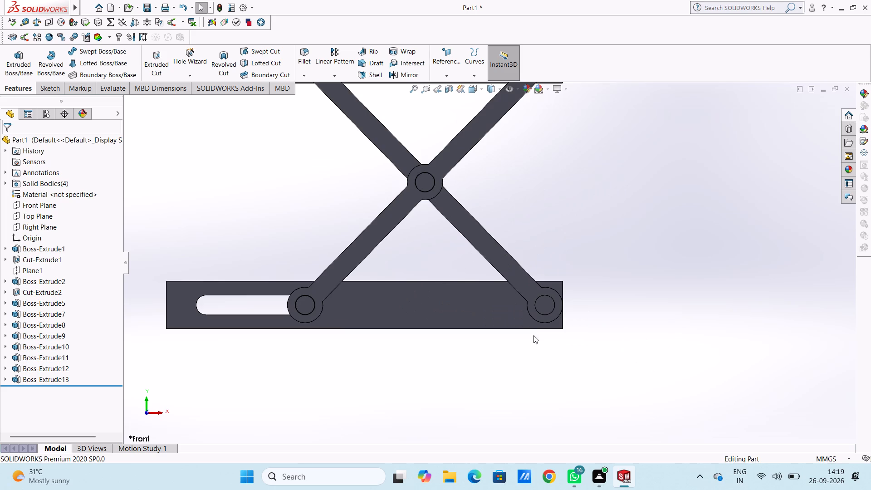
{"action": "left_click", "coordinate": [537, 289]}
{"action": "left_click", "coordinate": [577, 263]}
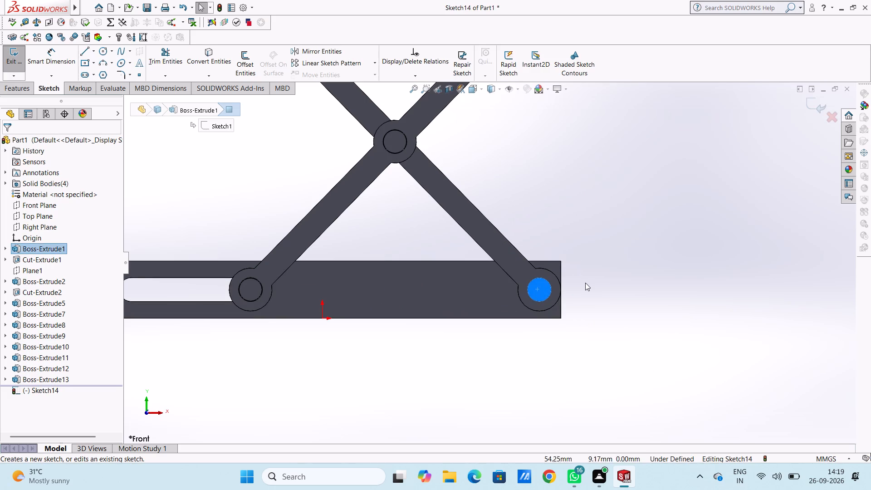
{"action": "left_click", "coordinate": [585, 283]}
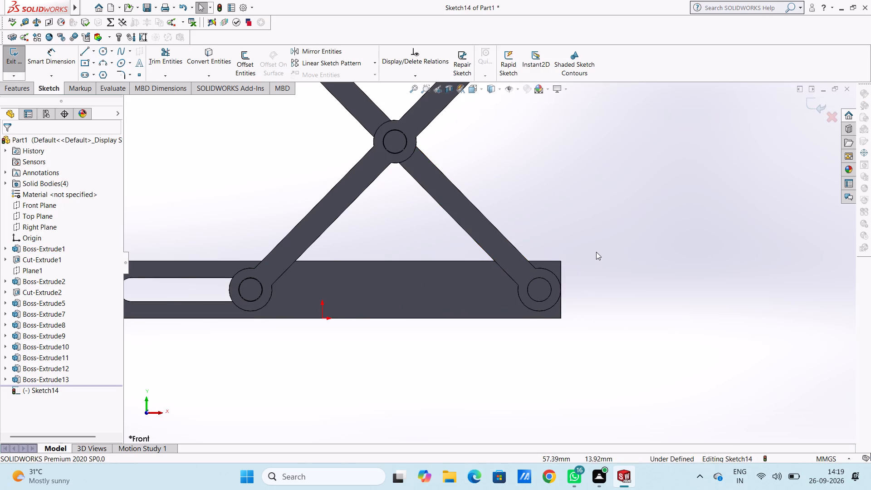
{"action": "scroll", "coordinate": [596, 251], "scroll_direction": "up", "scroll_amount": 1}
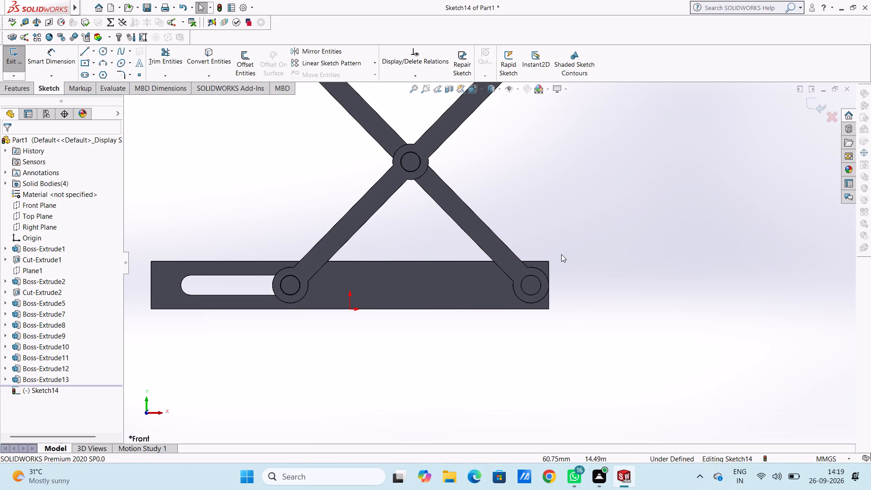
{"action": "left_click", "coordinate": [100, 50]}
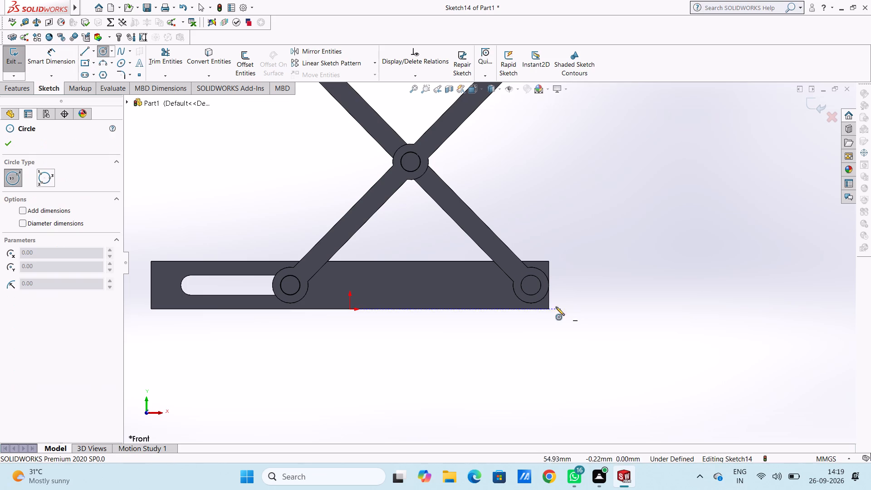
{"action": "scroll", "coordinate": [538, 292], "scroll_direction": "down", "scroll_amount": 4}
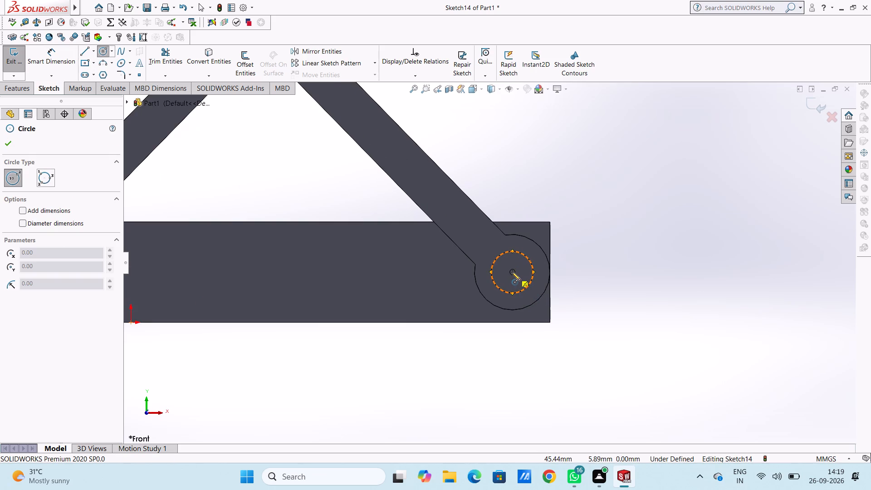
{"action": "left_click", "coordinate": [513, 271]}
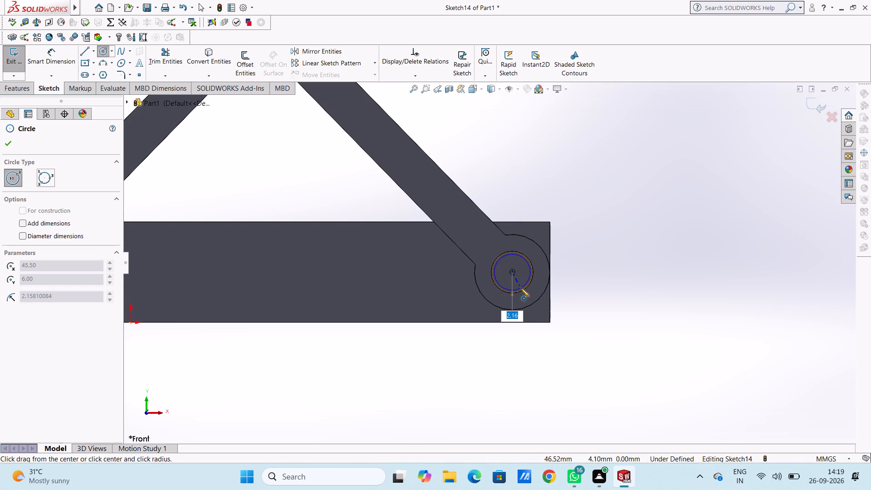
{"action": "type", "text": "2.4"}
{"action": "key", "text": "Return"}
{"action": "key", "text": "Escape"}
{"action": "key", "text": "Escape"}
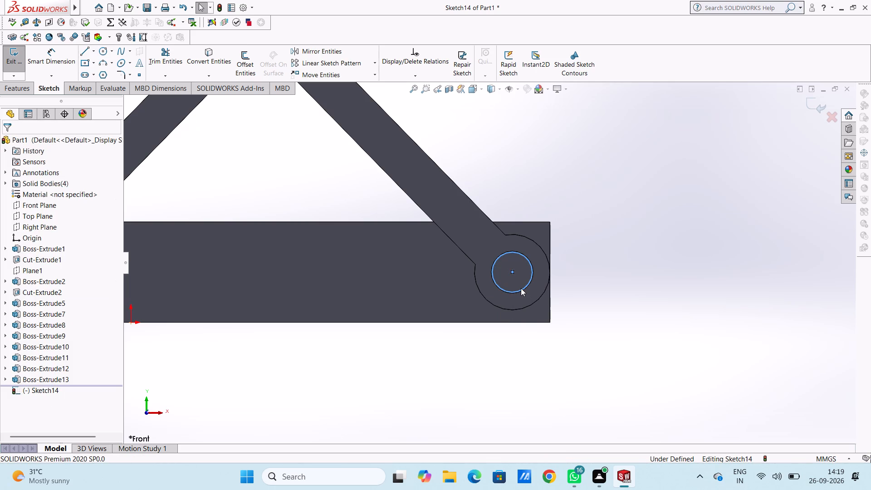
Dimension the diameter of the circle inside the link hole at the lower block's unslotted end.
{"action": "left_click", "coordinate": [60, 64]}
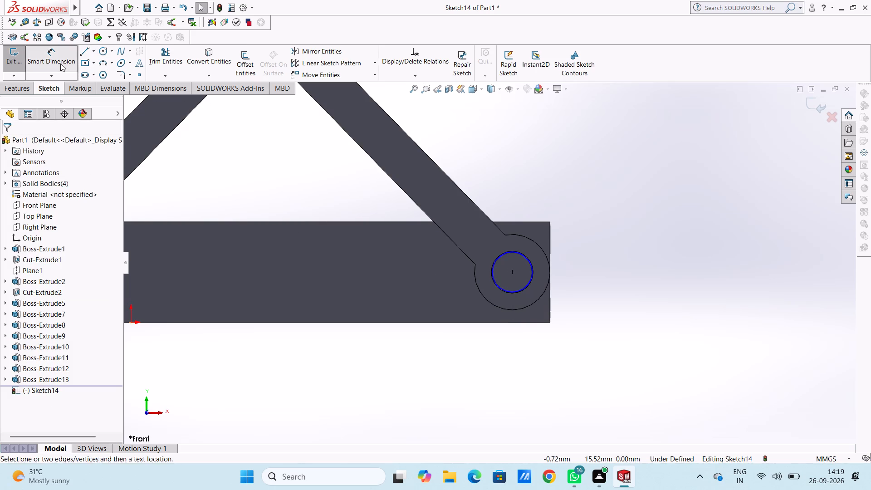
{"action": "left_click", "coordinate": [511, 254]}
{"action": "left_click", "coordinate": [769, 196]}
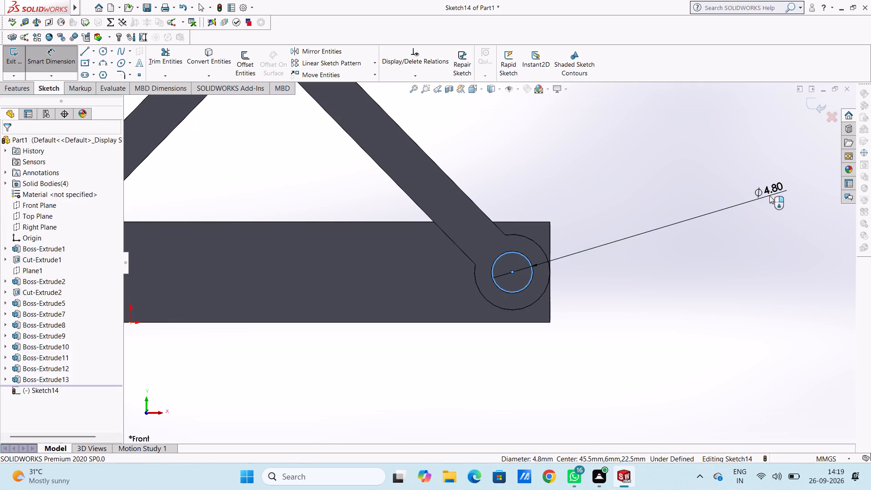
{"action": "left_click", "coordinate": [730, 183]}
{"action": "left_click", "coordinate": [685, 179]}
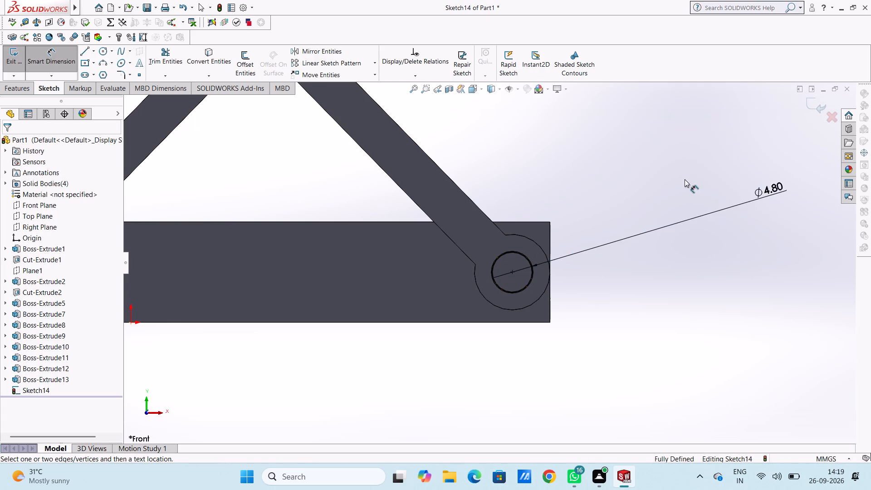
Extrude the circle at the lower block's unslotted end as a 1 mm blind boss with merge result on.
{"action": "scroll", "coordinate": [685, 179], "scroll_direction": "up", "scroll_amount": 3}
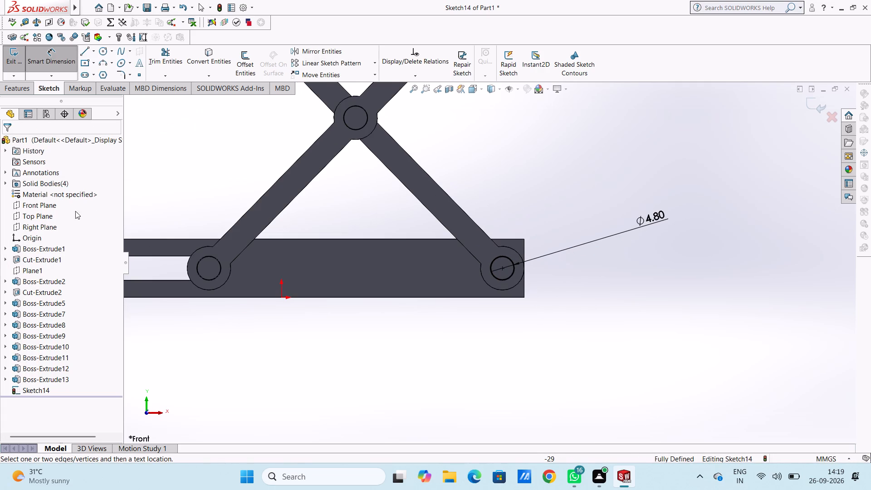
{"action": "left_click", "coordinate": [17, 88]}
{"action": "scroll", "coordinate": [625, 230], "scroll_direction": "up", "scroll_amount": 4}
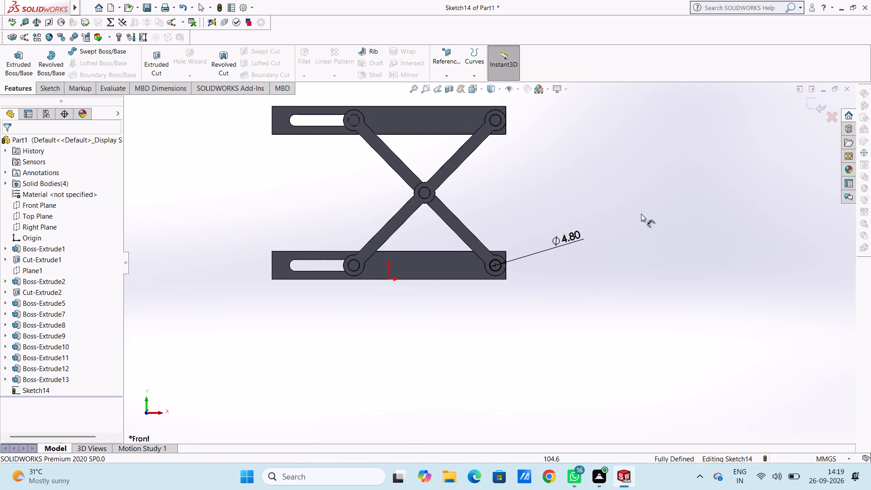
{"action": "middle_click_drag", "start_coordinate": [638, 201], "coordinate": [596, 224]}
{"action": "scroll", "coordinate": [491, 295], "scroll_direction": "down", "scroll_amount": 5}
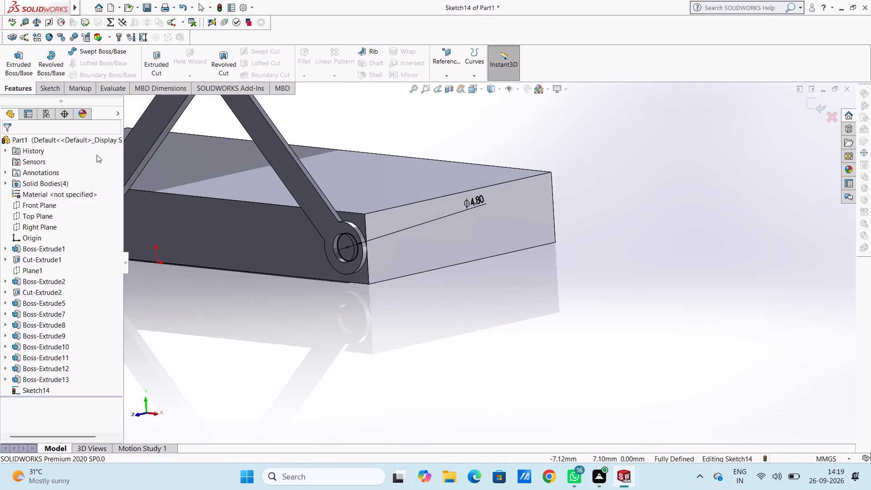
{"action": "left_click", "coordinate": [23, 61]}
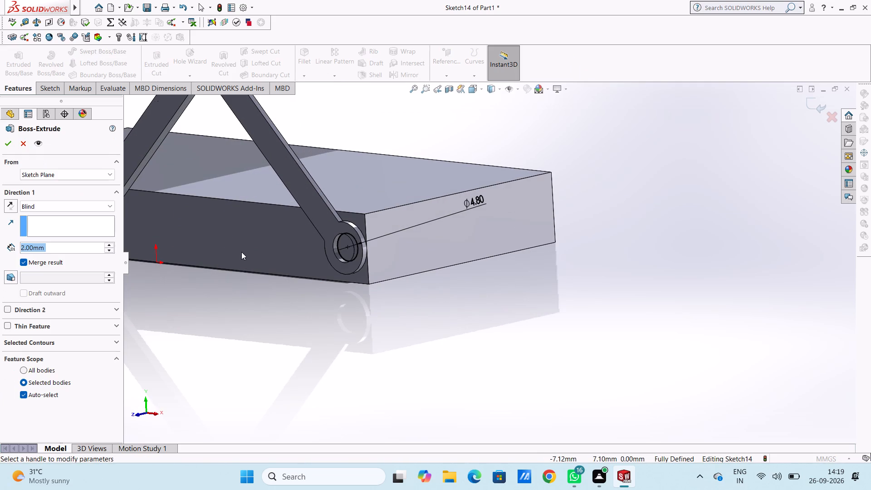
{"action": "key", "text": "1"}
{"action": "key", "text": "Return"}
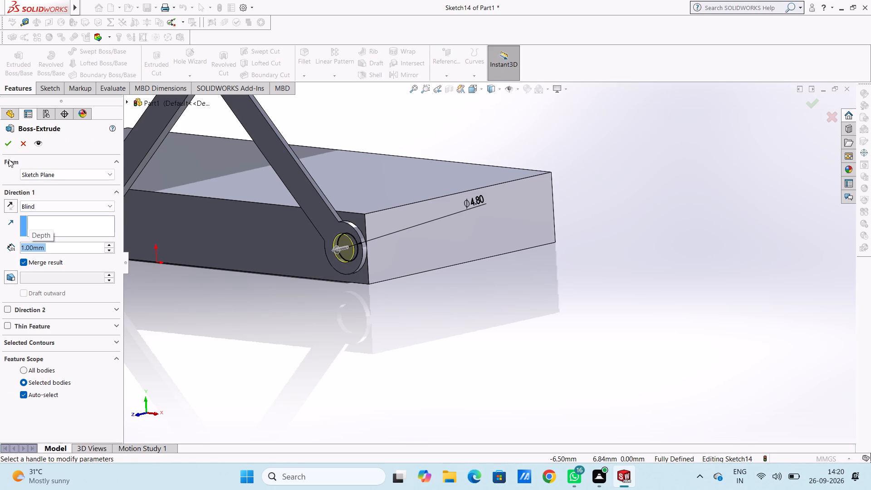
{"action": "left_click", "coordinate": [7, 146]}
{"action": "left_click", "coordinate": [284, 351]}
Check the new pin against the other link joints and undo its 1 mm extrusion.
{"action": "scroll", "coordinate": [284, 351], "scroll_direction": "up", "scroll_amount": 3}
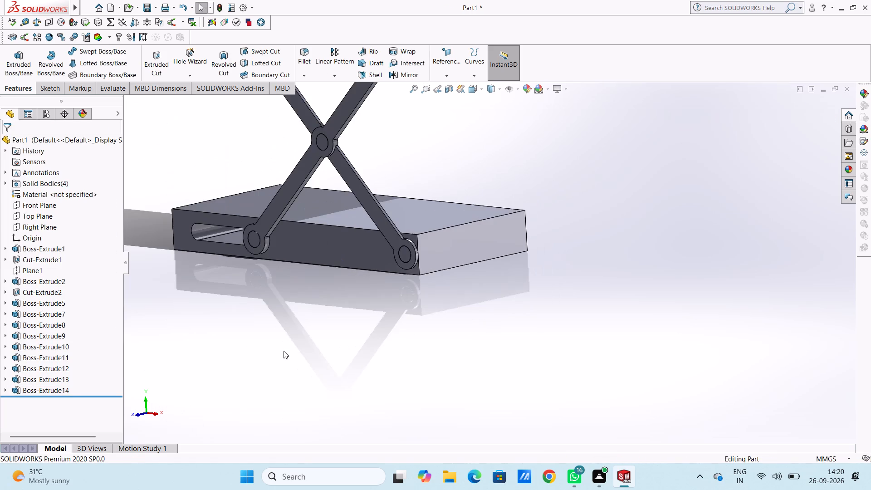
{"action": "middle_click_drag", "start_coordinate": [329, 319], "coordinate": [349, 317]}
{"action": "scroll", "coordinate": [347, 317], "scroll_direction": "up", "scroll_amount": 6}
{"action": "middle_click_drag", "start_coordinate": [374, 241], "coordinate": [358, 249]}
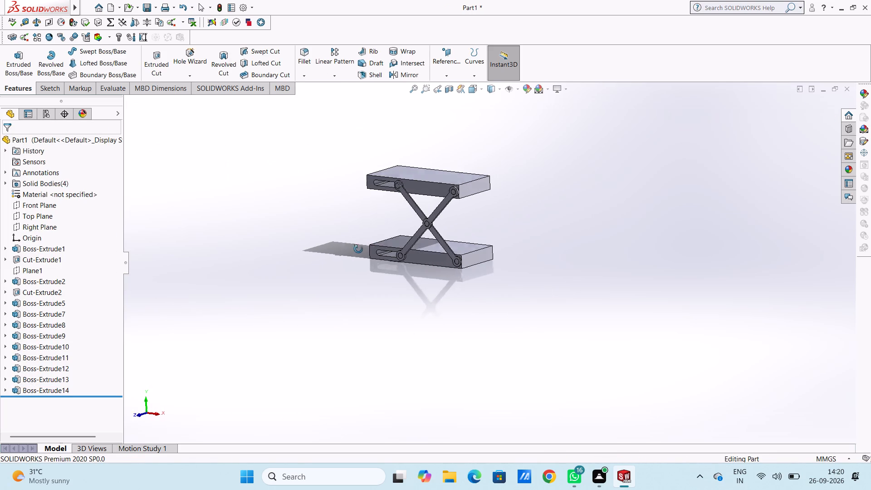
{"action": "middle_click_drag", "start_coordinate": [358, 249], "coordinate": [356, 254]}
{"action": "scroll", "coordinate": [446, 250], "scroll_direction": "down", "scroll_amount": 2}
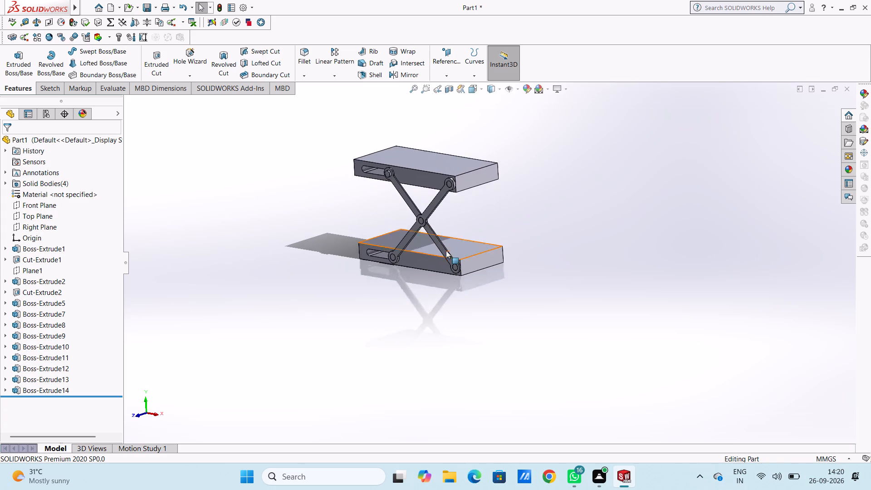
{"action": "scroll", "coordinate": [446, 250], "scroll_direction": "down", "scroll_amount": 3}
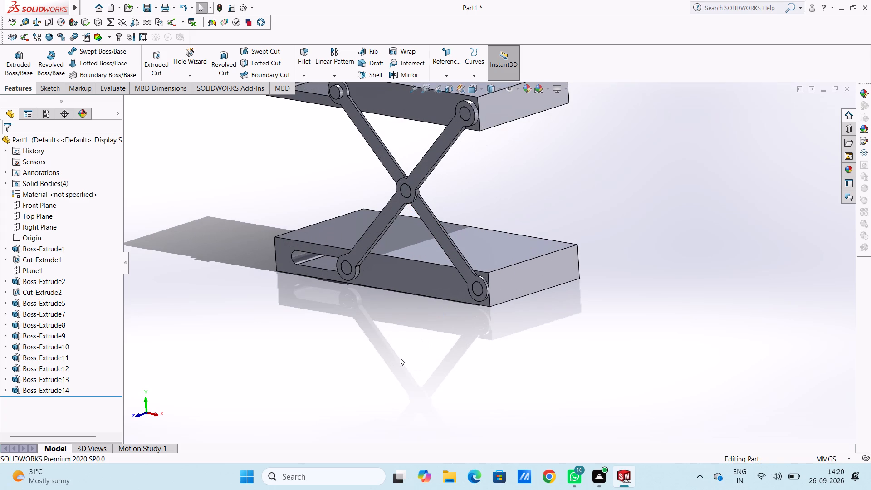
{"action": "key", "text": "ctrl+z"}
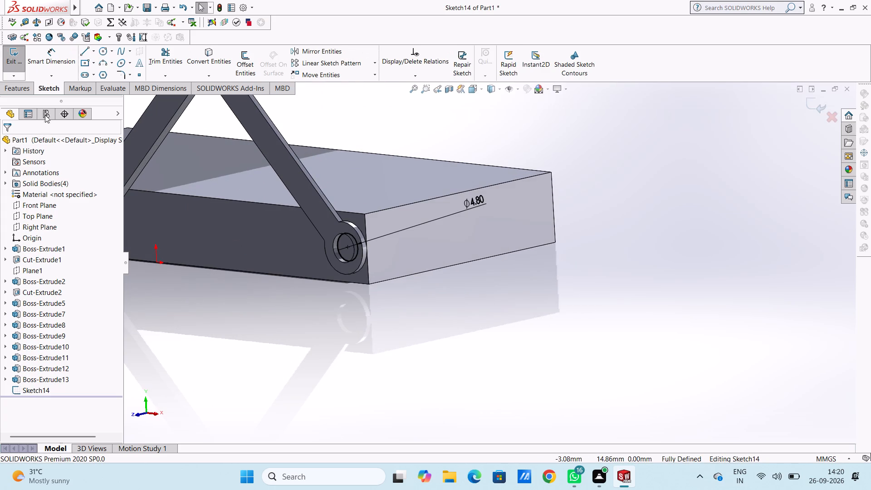
Extrude the circle at the lower block's unslotted end as a 1.5 mm blind boss with merge result on.
{"action": "left_click", "coordinate": [13, 88]}
{"action": "left_click", "coordinate": [20, 57]}
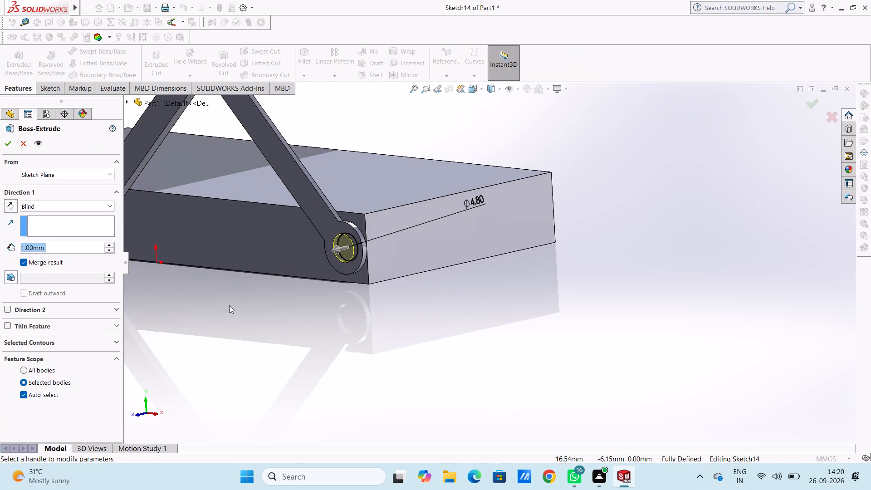
{"action": "type", "text": "1.5"}
{"action": "key", "text": "Return"}
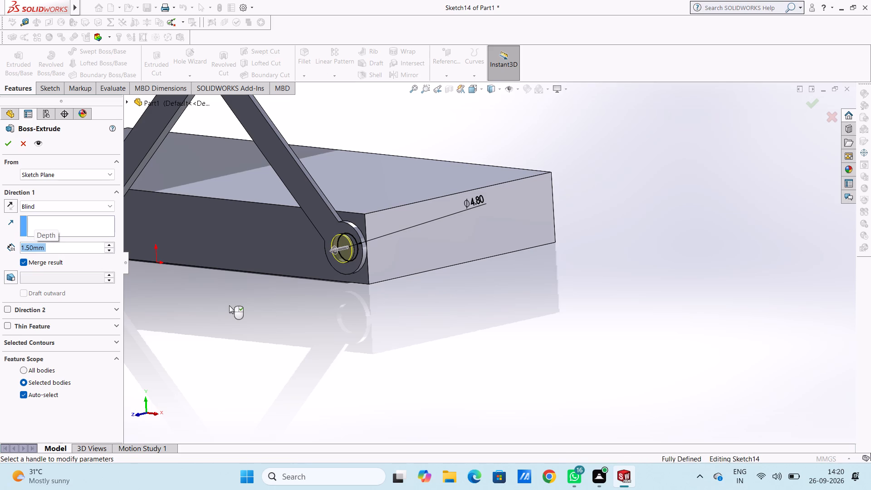
{"action": "left_click", "coordinate": [3, 142]}
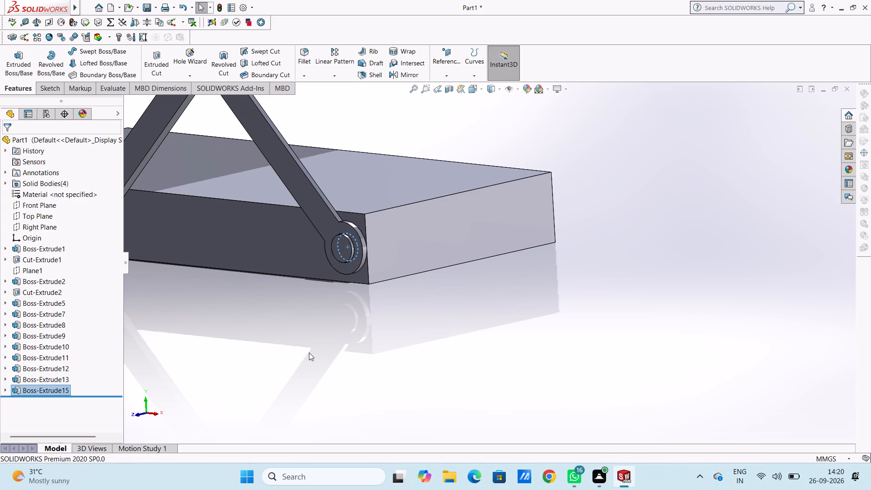
{"action": "left_click", "coordinate": [309, 353]}
Examine the pins and link joints on the upper and lower blocks.
{"action": "scroll", "coordinate": [309, 353], "scroll_direction": "up", "scroll_amount": 7}
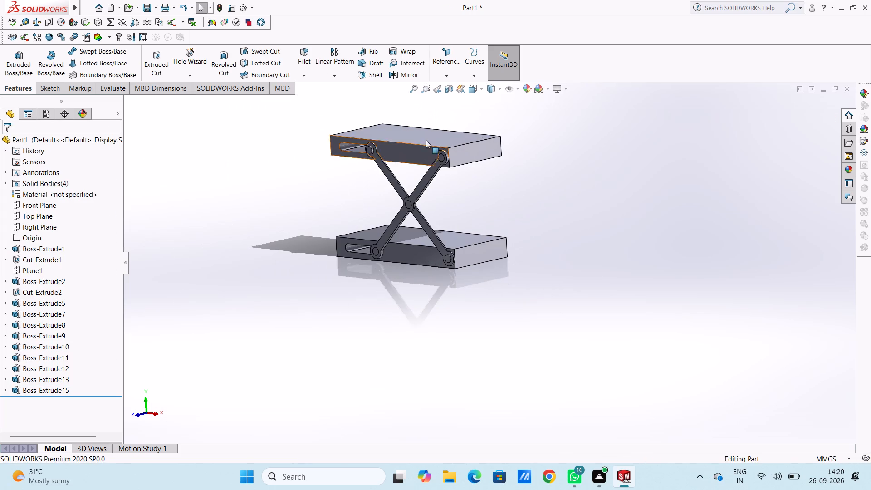
{"action": "scroll", "coordinate": [426, 132], "scroll_direction": "down", "scroll_amount": 4}
{"action": "scroll", "coordinate": [351, 200], "scroll_direction": "down", "scroll_amount": 5}
{"action": "scroll", "coordinate": [352, 208], "scroll_direction": "up", "scroll_amount": 9}
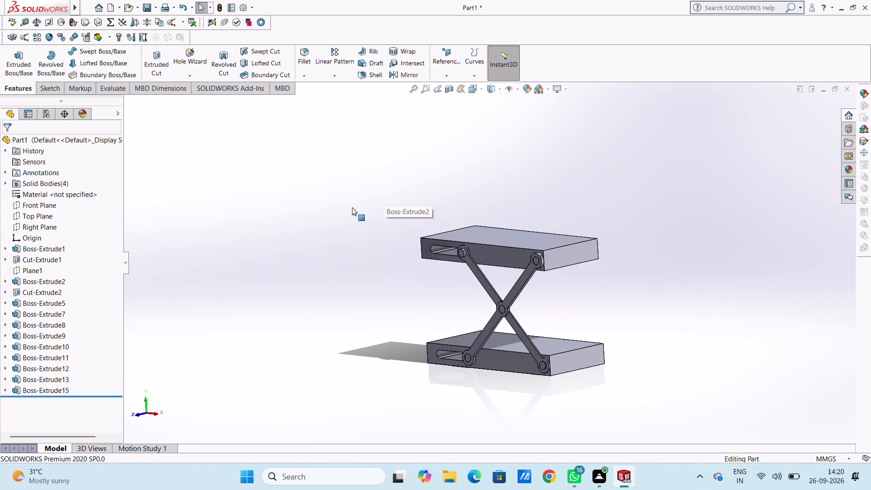
{"action": "scroll", "coordinate": [500, 309], "scroll_direction": "up", "scroll_amount": 2}
{"action": "scroll", "coordinate": [538, 328], "scroll_direction": "down", "scroll_amount": 4}
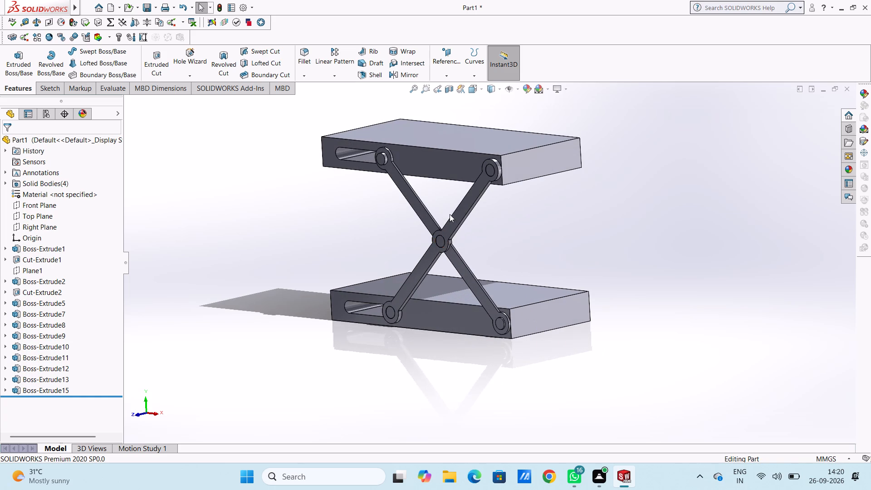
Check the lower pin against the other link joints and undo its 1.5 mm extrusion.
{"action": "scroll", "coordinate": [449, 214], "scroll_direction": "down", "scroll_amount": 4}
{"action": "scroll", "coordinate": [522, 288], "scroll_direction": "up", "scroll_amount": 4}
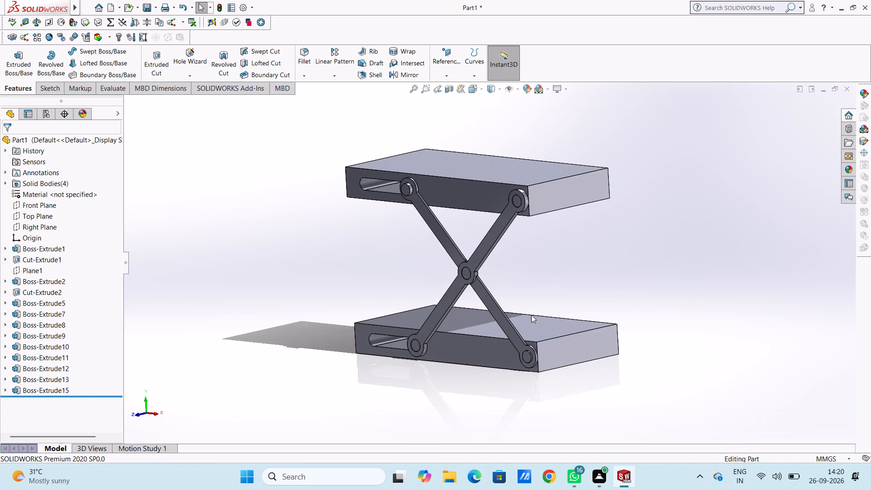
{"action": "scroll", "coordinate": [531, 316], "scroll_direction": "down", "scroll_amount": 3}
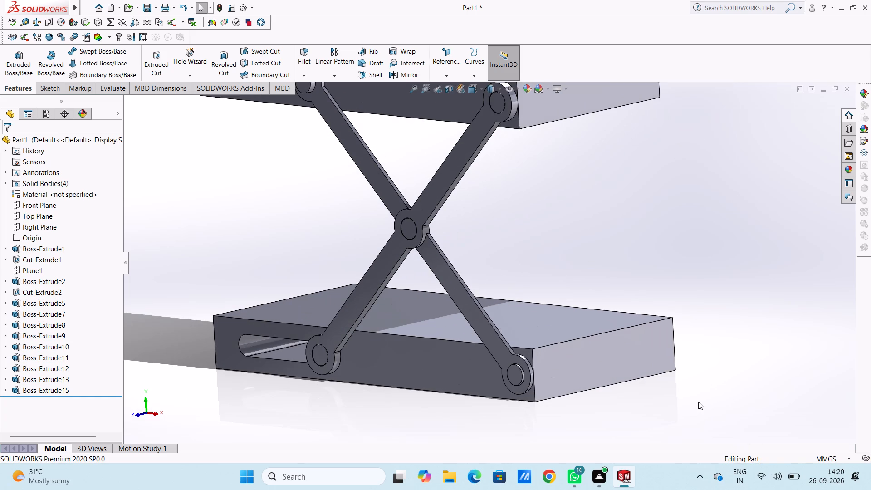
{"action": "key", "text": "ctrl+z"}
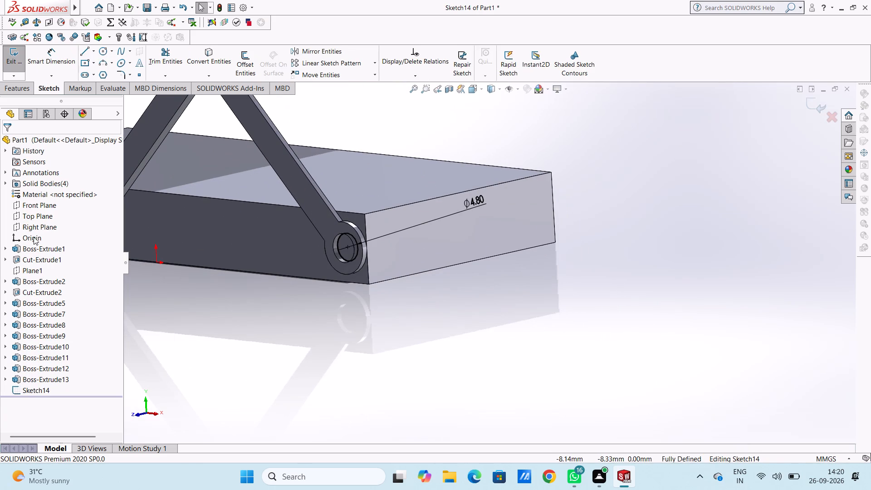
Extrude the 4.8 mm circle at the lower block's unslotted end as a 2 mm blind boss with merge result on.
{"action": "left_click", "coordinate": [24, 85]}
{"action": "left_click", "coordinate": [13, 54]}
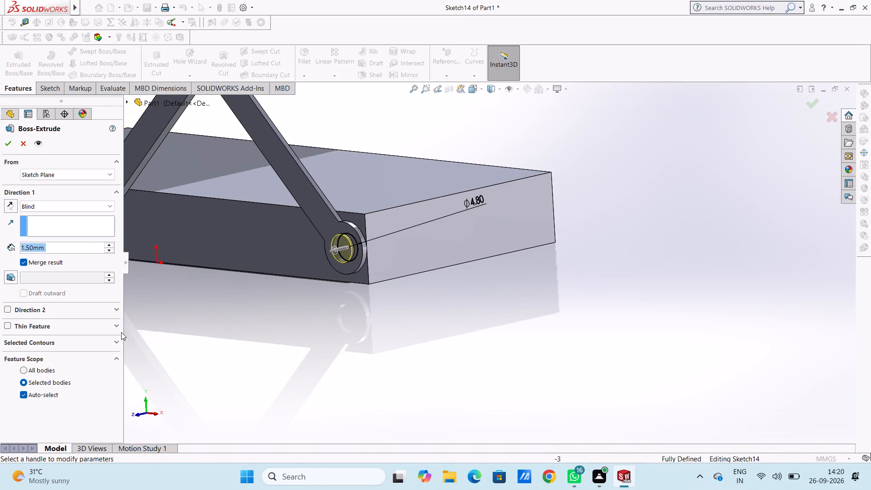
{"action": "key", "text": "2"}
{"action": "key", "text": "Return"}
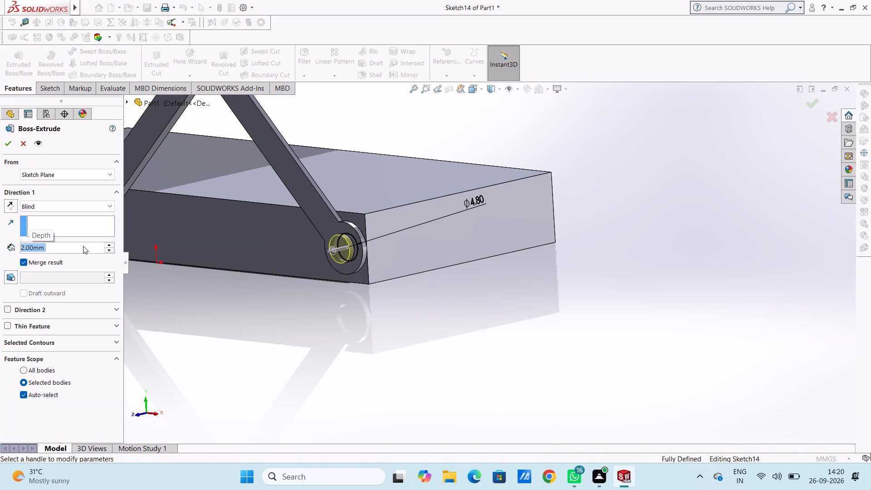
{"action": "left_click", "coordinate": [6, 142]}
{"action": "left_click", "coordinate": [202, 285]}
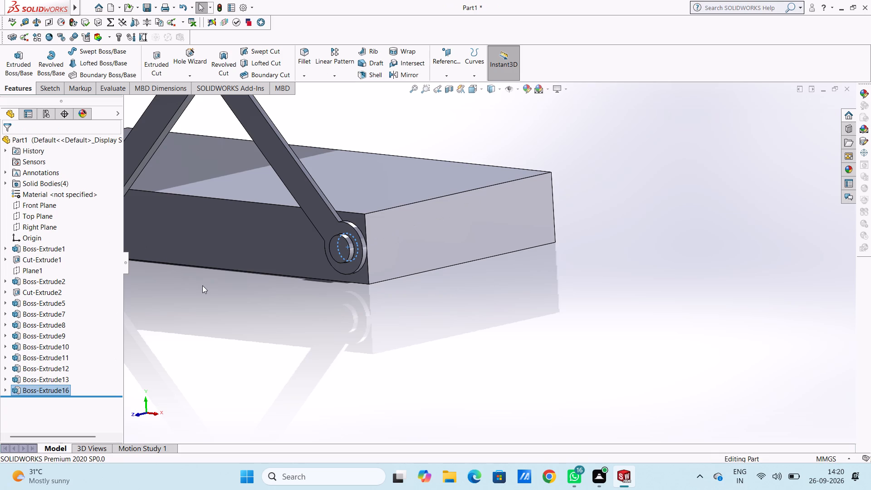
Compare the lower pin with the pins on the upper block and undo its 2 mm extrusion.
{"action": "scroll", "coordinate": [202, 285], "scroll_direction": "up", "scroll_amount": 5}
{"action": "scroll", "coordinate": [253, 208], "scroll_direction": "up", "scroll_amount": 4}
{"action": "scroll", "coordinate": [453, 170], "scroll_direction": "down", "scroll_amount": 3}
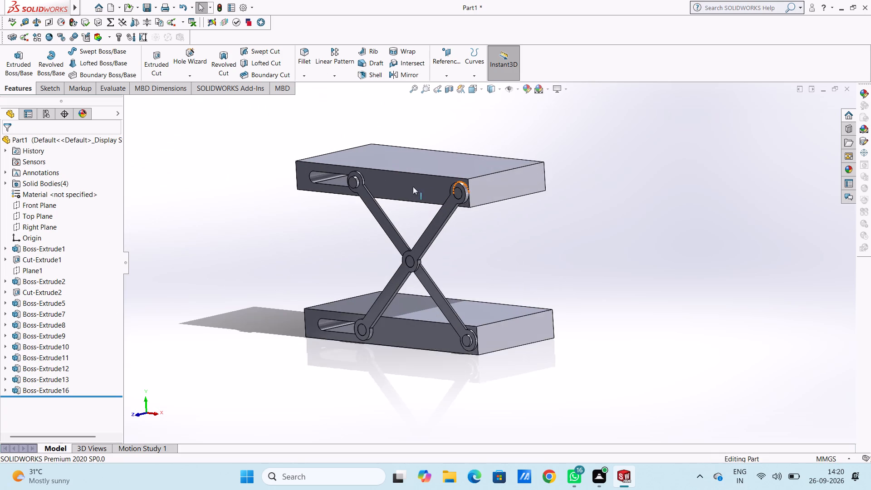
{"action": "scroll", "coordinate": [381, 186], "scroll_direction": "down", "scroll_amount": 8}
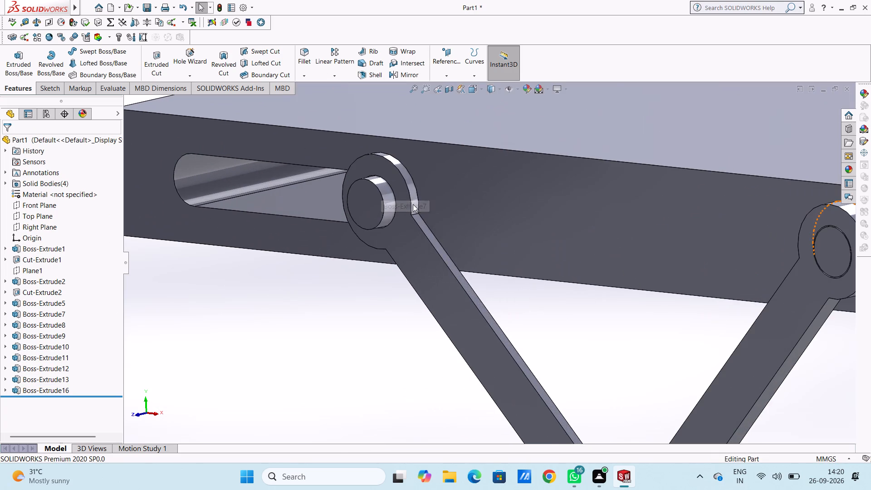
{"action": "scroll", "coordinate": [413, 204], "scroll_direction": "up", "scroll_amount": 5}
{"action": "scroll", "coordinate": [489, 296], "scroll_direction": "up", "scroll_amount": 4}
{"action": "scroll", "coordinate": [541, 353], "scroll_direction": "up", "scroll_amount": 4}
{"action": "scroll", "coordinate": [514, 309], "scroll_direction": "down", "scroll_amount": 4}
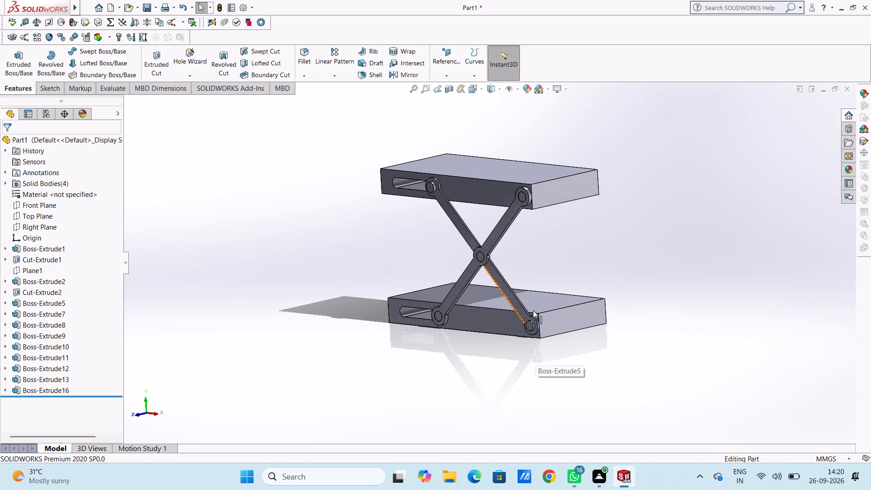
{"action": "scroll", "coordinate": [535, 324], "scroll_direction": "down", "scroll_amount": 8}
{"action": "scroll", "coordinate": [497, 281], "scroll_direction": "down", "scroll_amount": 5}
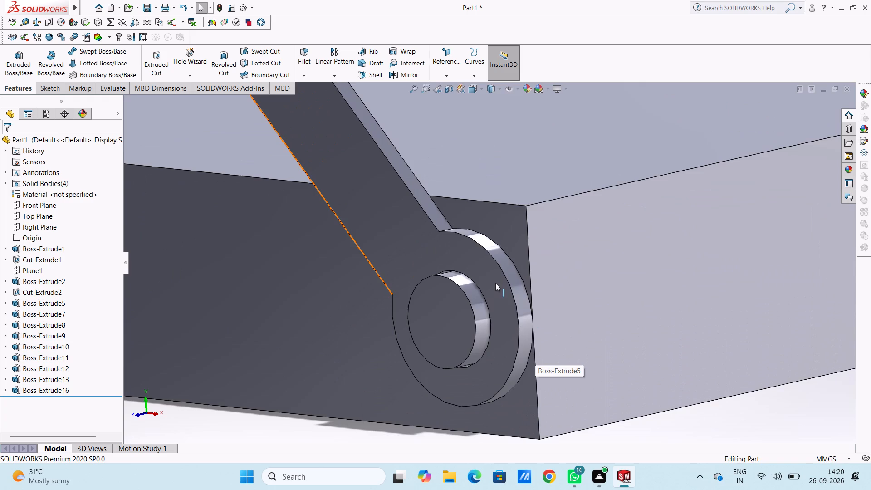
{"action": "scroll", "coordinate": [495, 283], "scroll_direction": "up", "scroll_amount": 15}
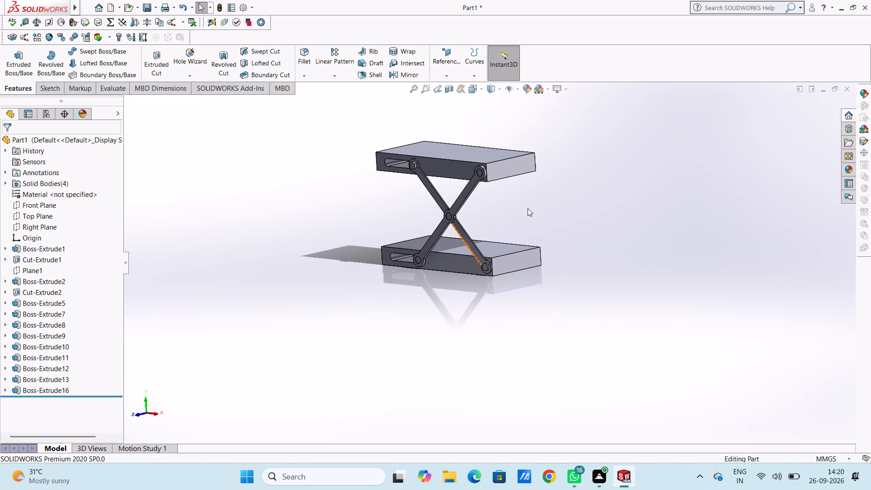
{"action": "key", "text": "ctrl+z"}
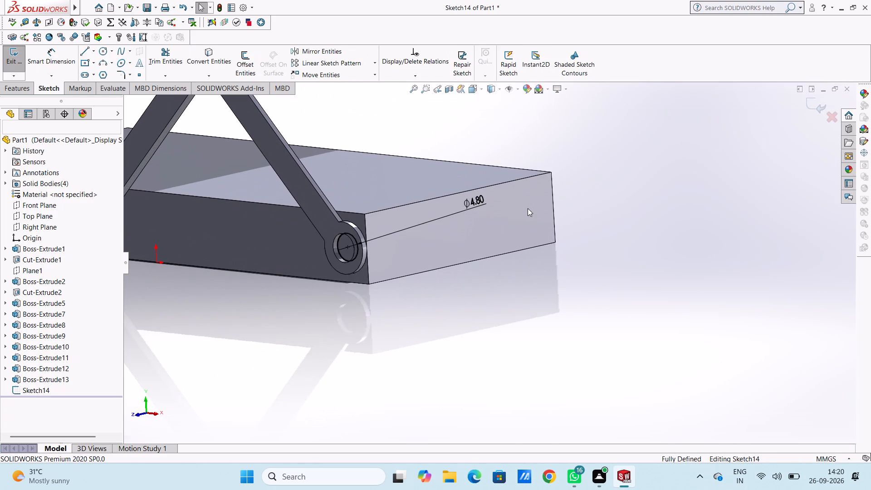
Extrude the 4.8 mm circle at the lower block's unslotted end as a 2.5 mm blind boss with merge result on.
{"action": "left_click", "coordinate": [23, 88]}
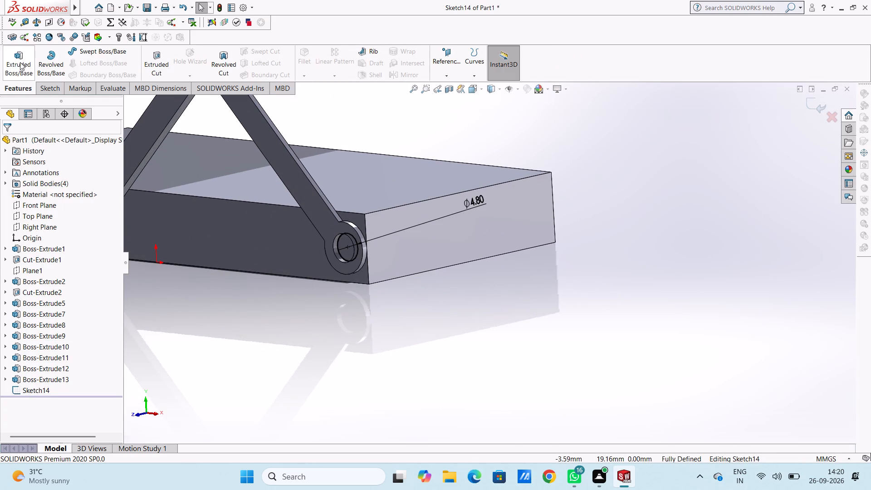
{"action": "left_click", "coordinate": [20, 61]}
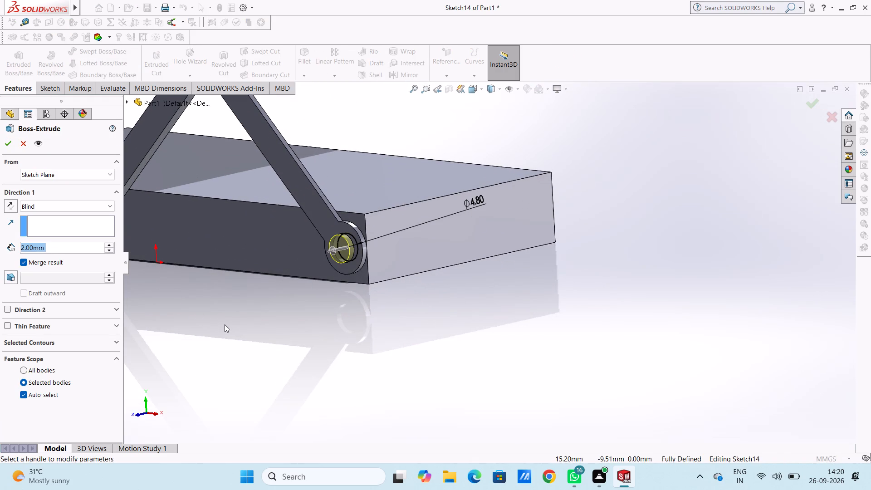
{"action": "type", "text": "2.5"}
{"action": "key", "text": "Return"}
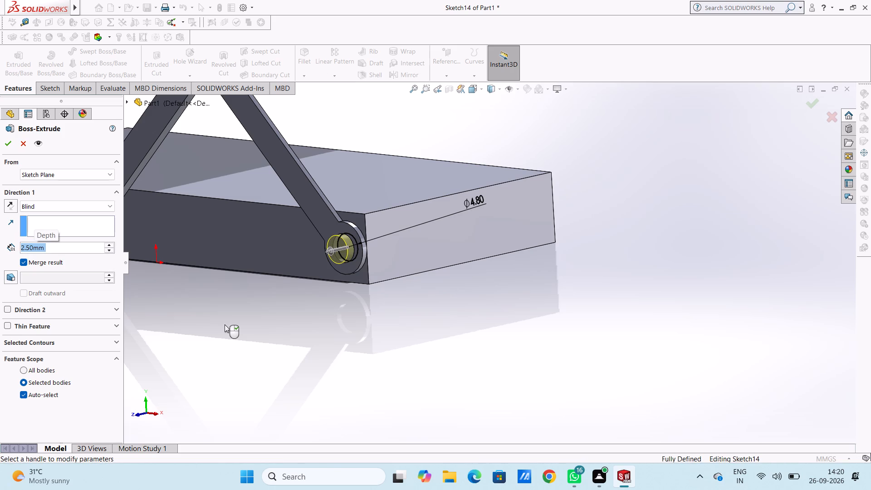
{"action": "left_click", "coordinate": [3, 146]}
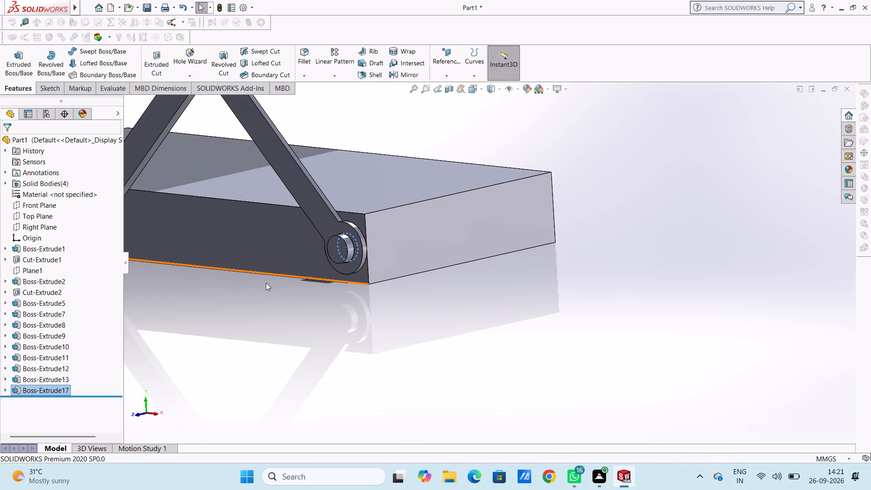
{"action": "left_click", "coordinate": [262, 318]}
Examine how far the pins protrude at the link joints on the upper and lower blocks.
{"action": "scroll", "coordinate": [262, 318], "scroll_direction": "up", "scroll_amount": 9}
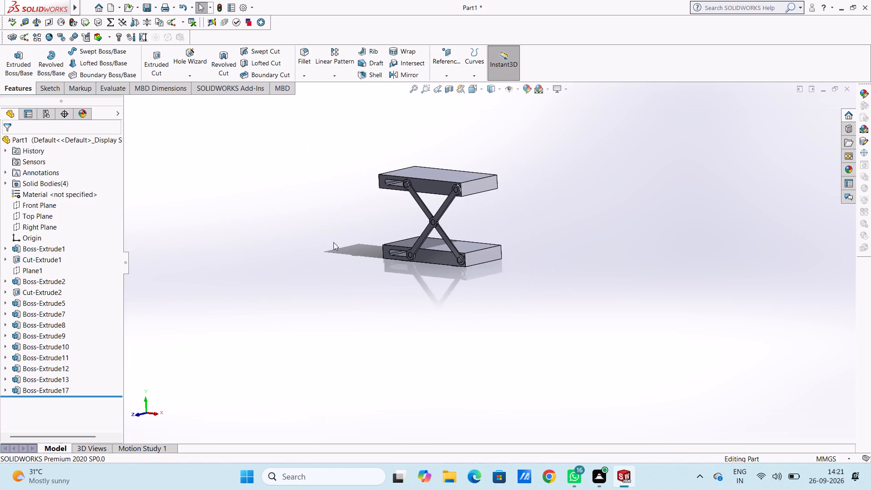
{"action": "scroll", "coordinate": [378, 203], "scroll_direction": "down", "scroll_amount": 4}
{"action": "scroll", "coordinate": [667, 200], "scroll_direction": "up", "scroll_amount": 1}
{"action": "scroll", "coordinate": [631, 306], "scroll_direction": "down", "scroll_amount": 3}
{"action": "scroll", "coordinate": [482, 256], "scroll_direction": "up", "scroll_amount": 4}
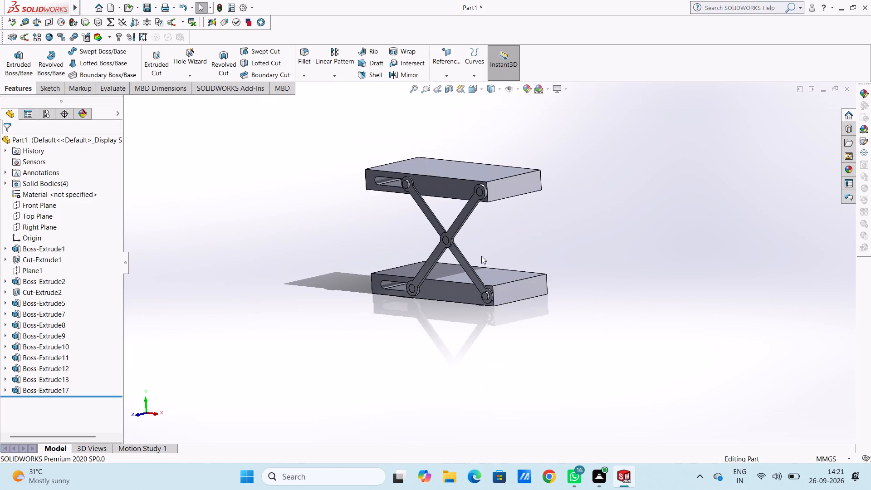
{"action": "scroll", "coordinate": [430, 187], "scroll_direction": "down", "scroll_amount": 9}
{"action": "scroll", "coordinate": [442, 241], "scroll_direction": "up", "scroll_amount": 4}
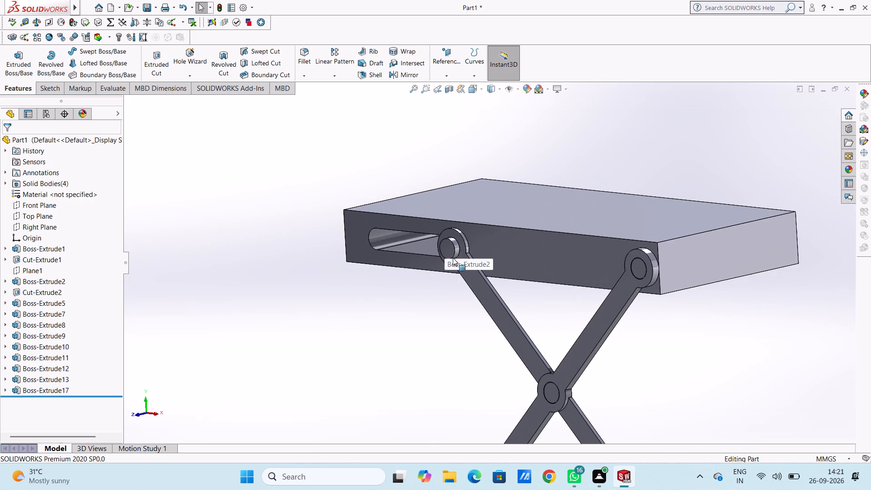
{"action": "scroll", "coordinate": [454, 259], "scroll_direction": "up", "scroll_amount": 5}
{"action": "scroll", "coordinate": [553, 354], "scroll_direction": "up", "scroll_amount": 7}
{"action": "scroll", "coordinate": [532, 347], "scroll_direction": "down", "scroll_amount": 4}
{"action": "scroll", "coordinate": [540, 271], "scroll_direction": "down", "scroll_amount": 2}
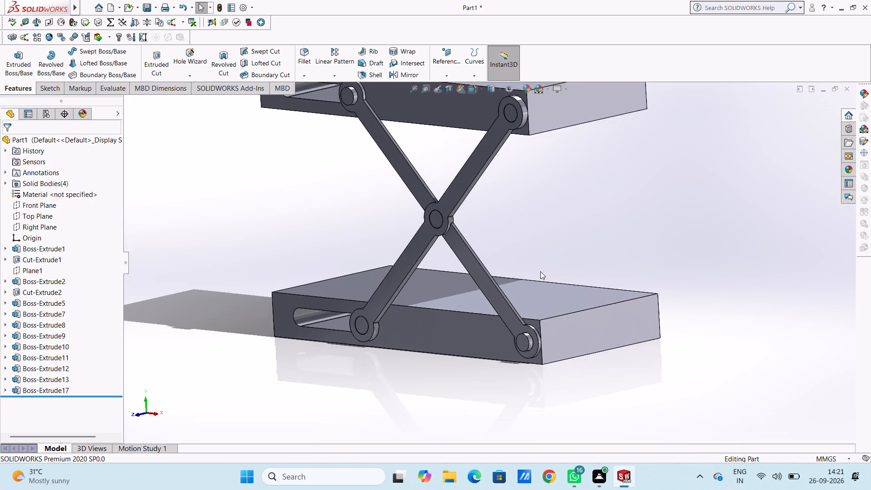
{"action": "scroll", "coordinate": [534, 239], "scroll_direction": "up", "scroll_amount": 3}
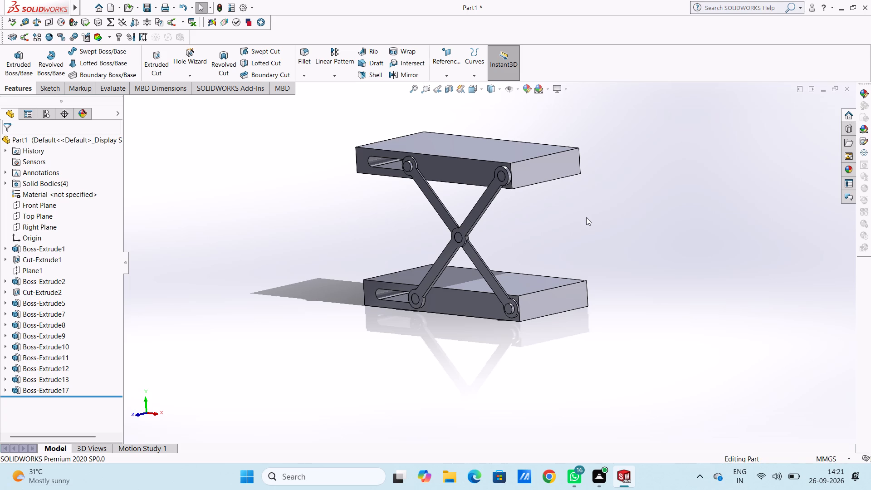
Sketch two concentric circles of radius 2.5 mm and 4.5 mm on the upper block's back face, centred on the pin in its slot.
{"action": "key", "text": "ctrl+2"}
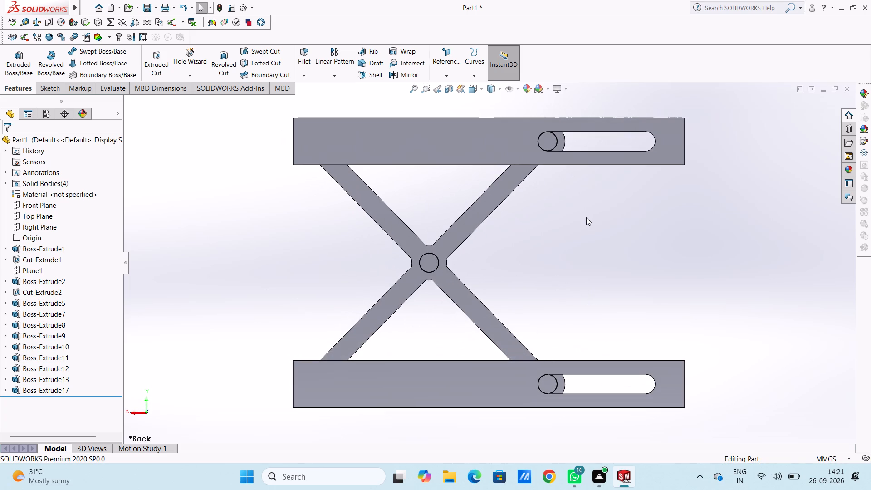
{"action": "left_click", "coordinate": [444, 139]}
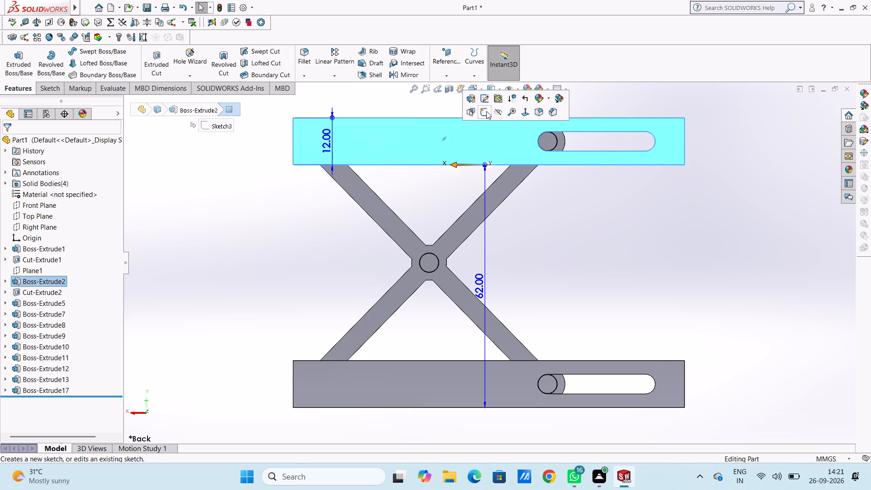
{"action": "left_click", "coordinate": [482, 111]}
{"action": "left_click", "coordinate": [284, 250]}
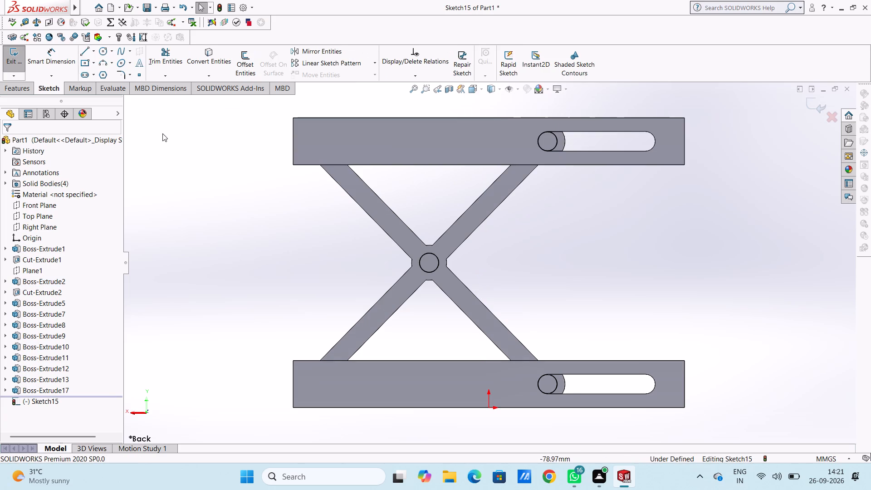
{"action": "left_click", "coordinate": [103, 53]}
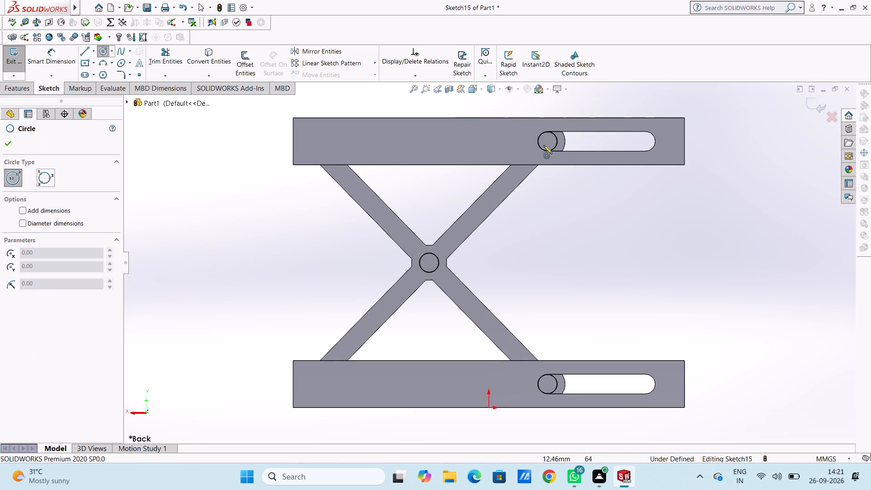
{"action": "left_click", "coordinate": [546, 141]}
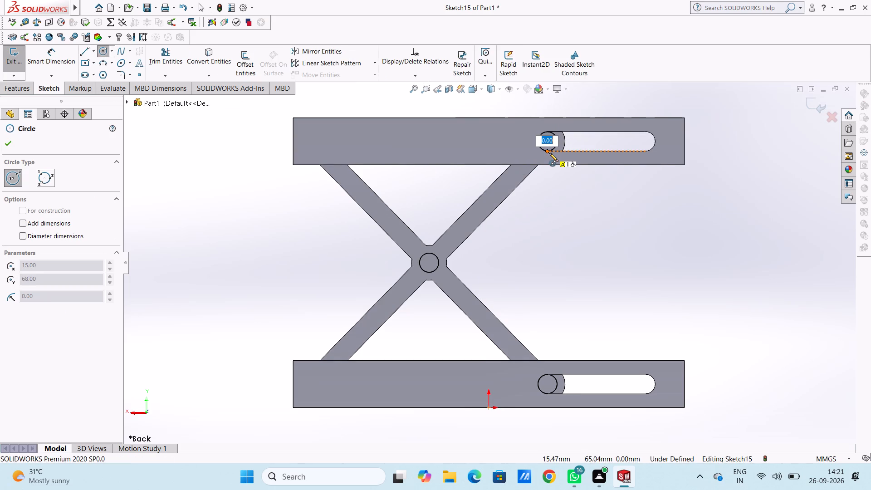
{"action": "type", "text": "2.5"}
{"action": "key", "text": "Return"}
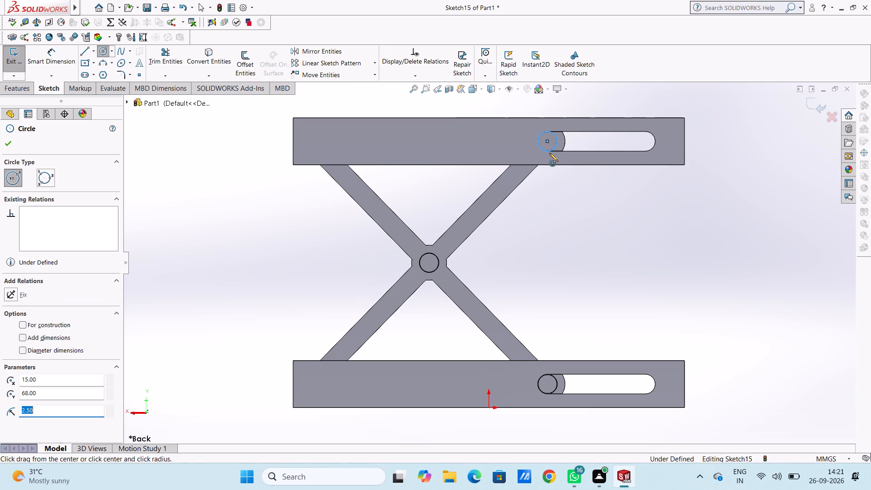
{"action": "left_click", "coordinate": [547, 141]}
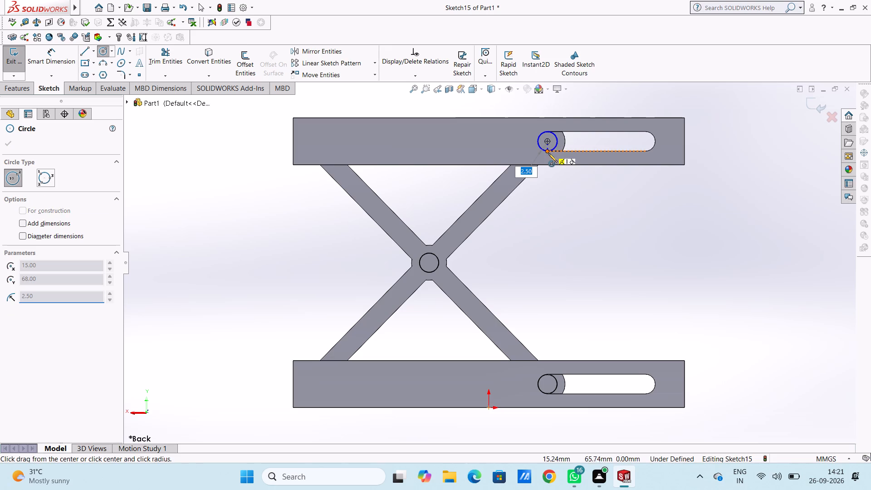
{"action": "type", "text": "4.5"}
{"action": "key", "text": "Return"}
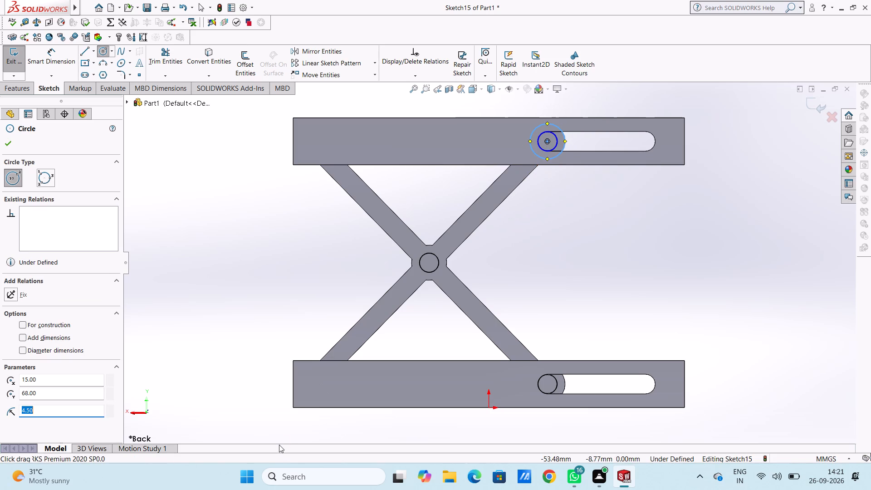
Draw concentric circles of radius 2.5 mm and 4.5 mm on the lower block, centred about 4.5 mm from its unslotted end.
{"action": "left_click", "coordinate": [311, 383]}
{"action": "type", "text": "2.5"}
{"action": "key", "text": "Return"}
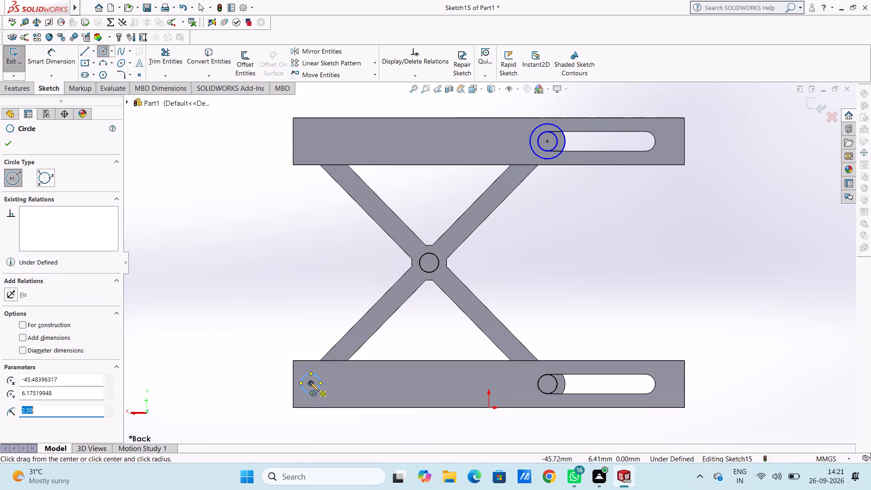
{"action": "left_click", "coordinate": [311, 382]}
{"action": "type", "text": "4.5"}
{"action": "key", "text": "Return"}
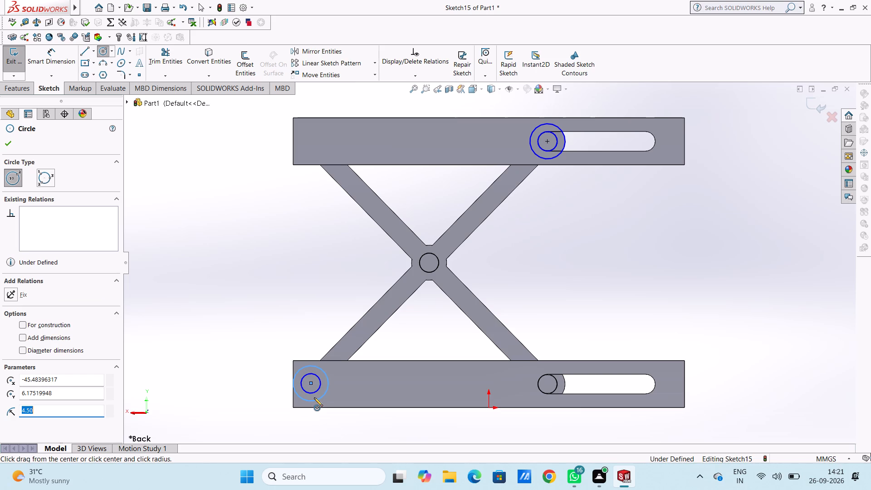
{"action": "key", "text": "Escape"}
{"action": "key", "text": "Escape"}
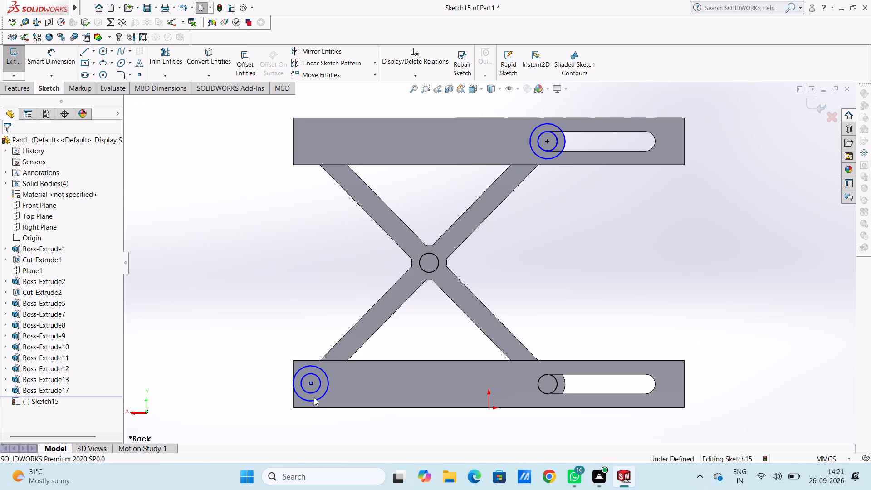
Locate the lower block's concentric circles' centre 4.5 mm from the unslotted end edge and 6 mm from the block's upper edge.
{"action": "left_click", "coordinate": [50, 55]}
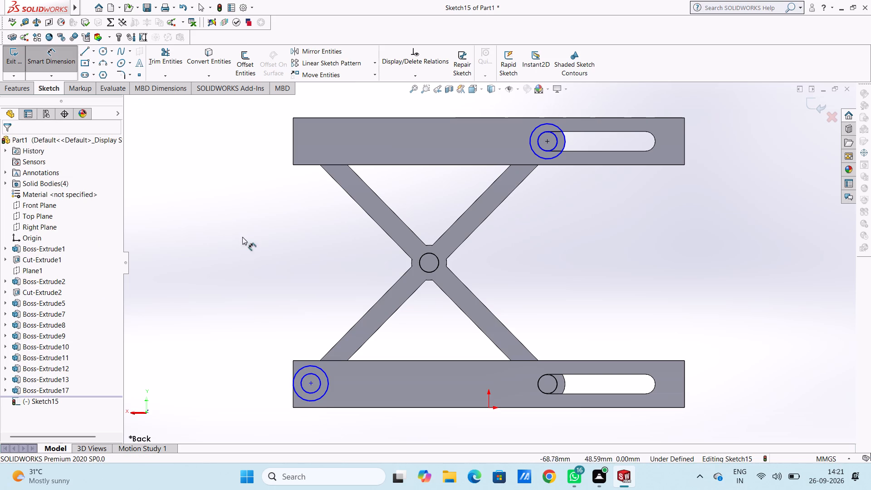
{"action": "left_click", "coordinate": [311, 384]}
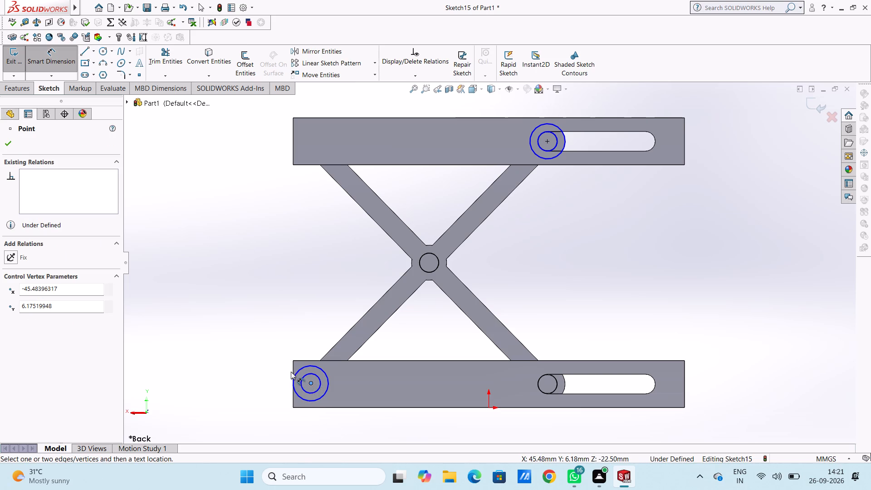
{"action": "left_click", "coordinate": [294, 372]}
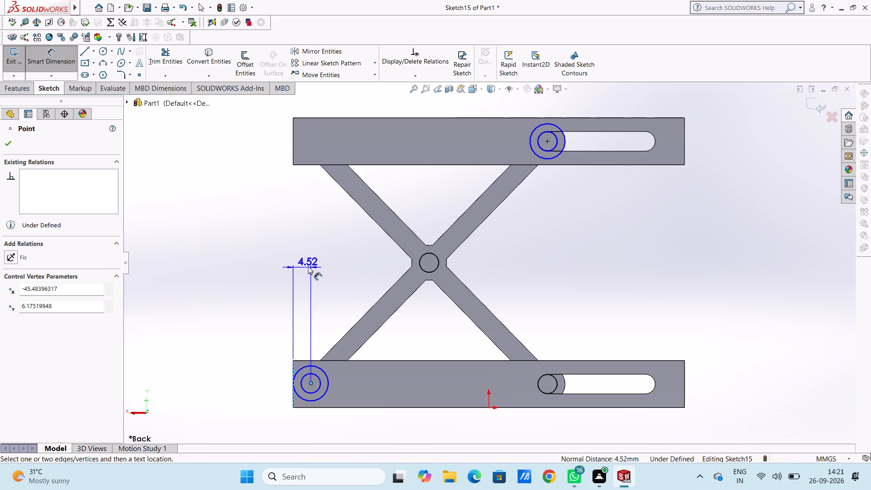
{"action": "left_click", "coordinate": [306, 244]}
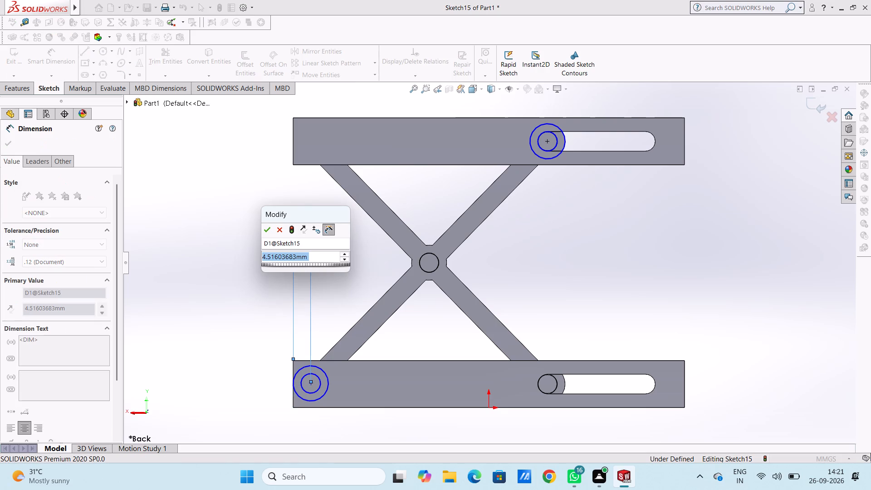
{"action": "type", "text": "4.5"}
{"action": "key", "text": "Return"}
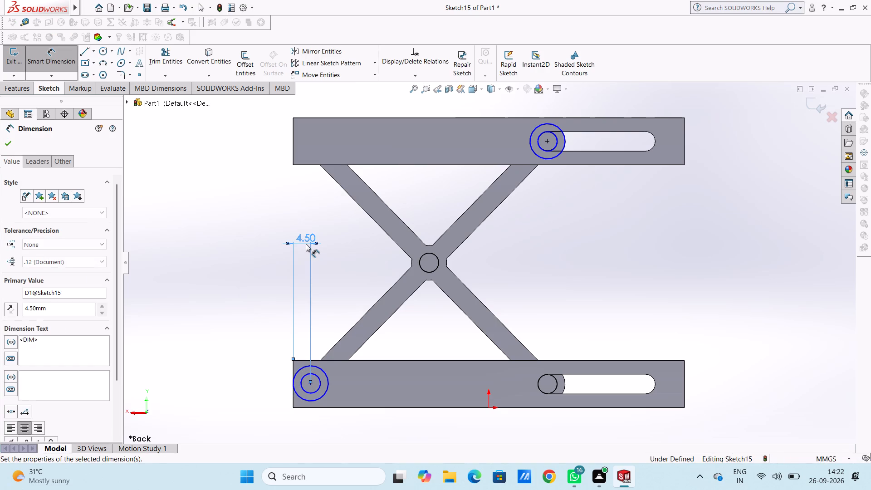
{"action": "left_click", "coordinate": [255, 289]}
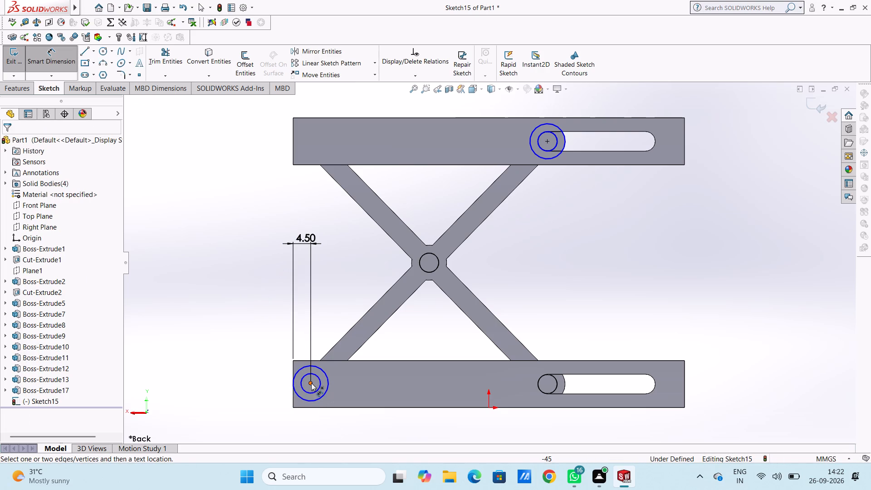
{"action": "left_click", "coordinate": [311, 382]}
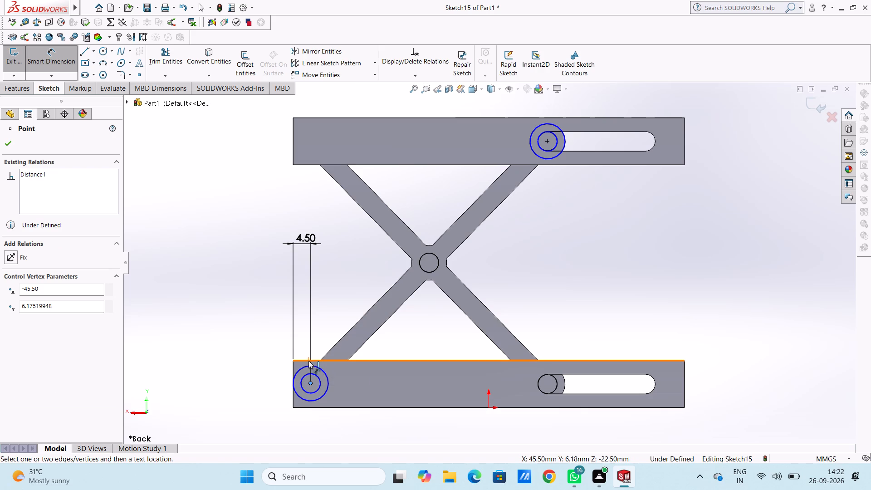
{"action": "left_click", "coordinate": [308, 361]}
{"action": "left_click", "coordinate": [197, 348]}
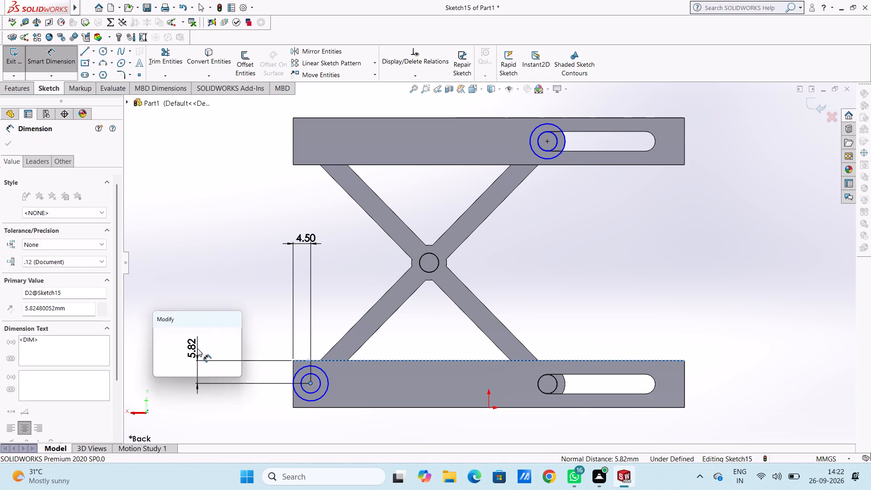
{"action": "key", "text": "6"}
{"action": "key", "text": "Return"}
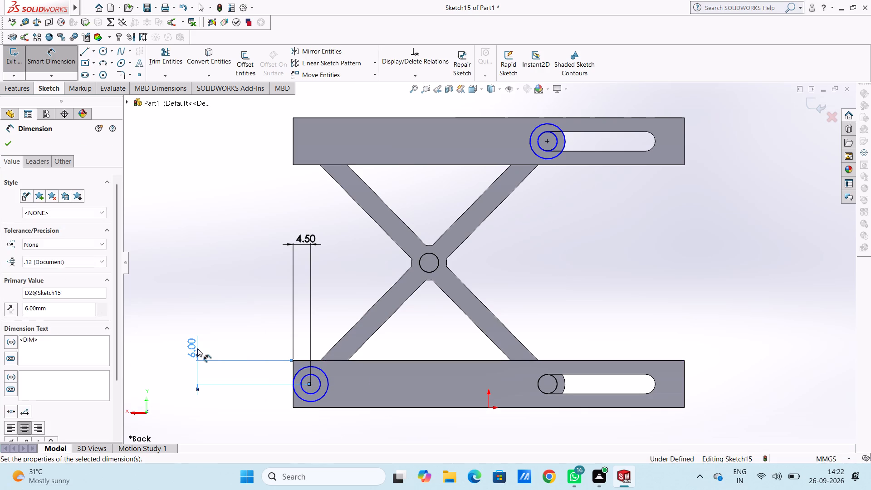
{"action": "left_click", "coordinate": [216, 318]}
Dimension the diameters of the outer and inner concentric circles at the lower block's unslotted end.
{"action": "scroll", "coordinate": [216, 318], "scroll_direction": "up", "scroll_amount": 2}
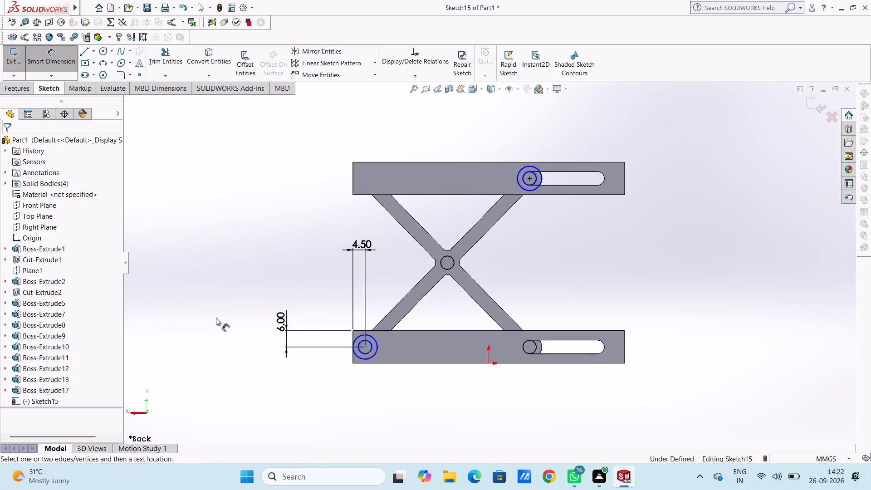
{"action": "scroll", "coordinate": [527, 153], "scroll_direction": "down", "scroll_amount": 1}
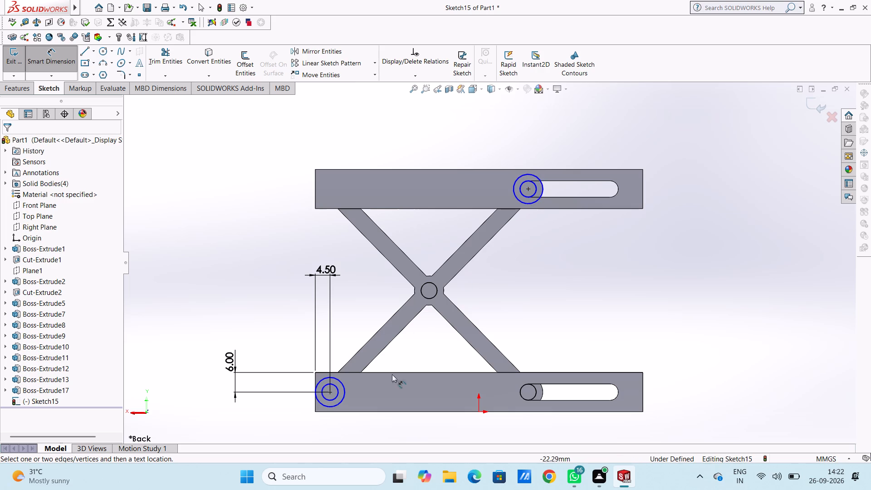
{"action": "left_click", "coordinate": [336, 403]}
{"action": "left_click", "coordinate": [371, 430]}
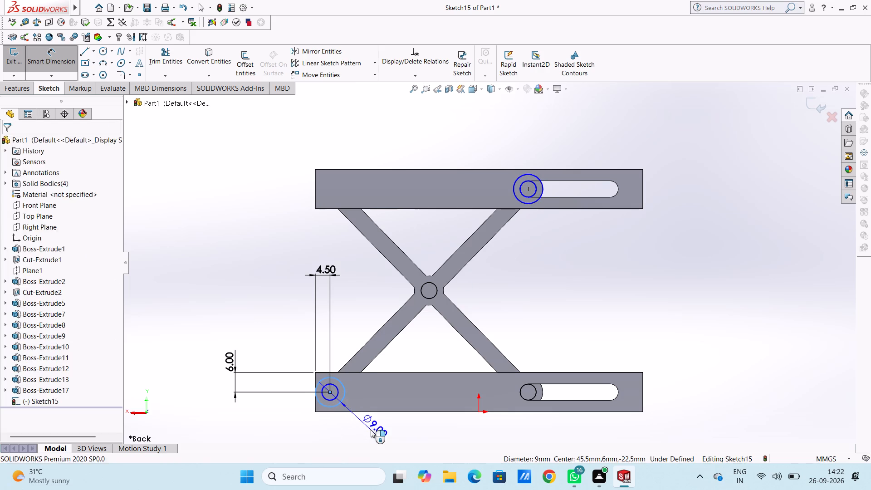
{"action": "left_click", "coordinate": [331, 417]}
{"action": "left_click", "coordinate": [313, 413]}
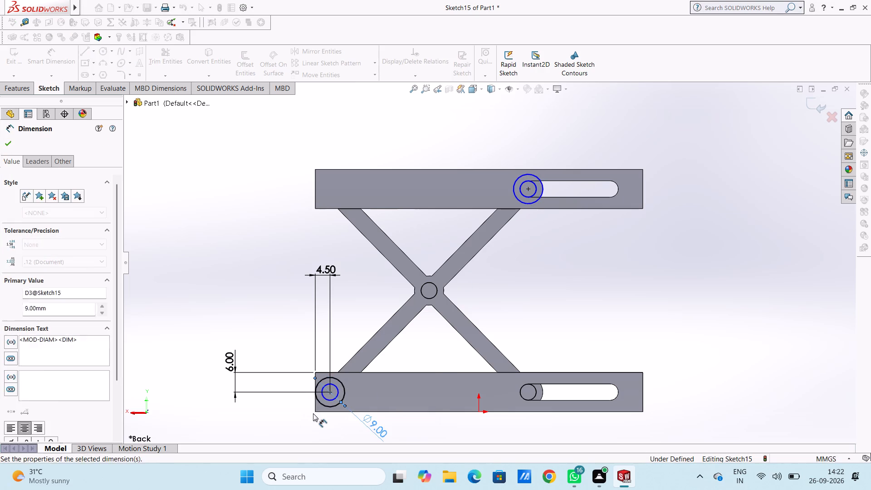
{"action": "scroll", "coordinate": [313, 413], "scroll_direction": "up", "scroll_amount": 4}
{"action": "scroll", "coordinate": [485, 333], "scroll_direction": "down", "scroll_amount": 3}
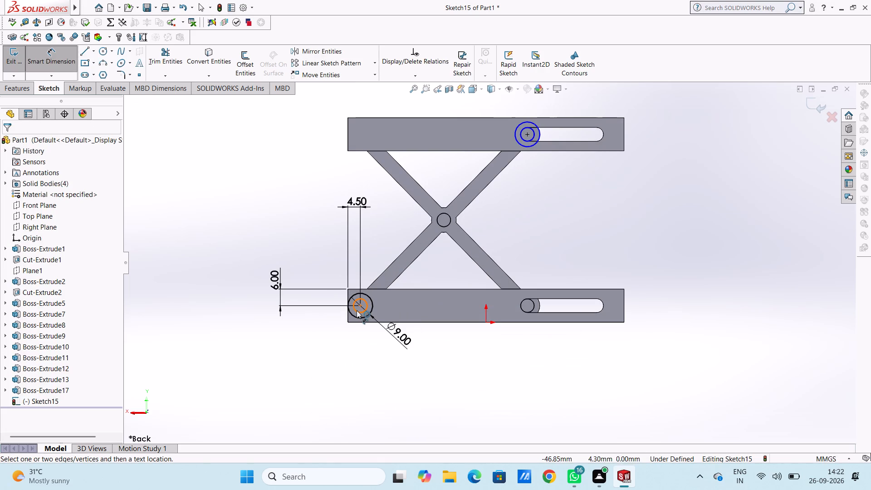
{"action": "left_click", "coordinate": [357, 310]}
{"action": "left_click", "coordinate": [400, 406]}
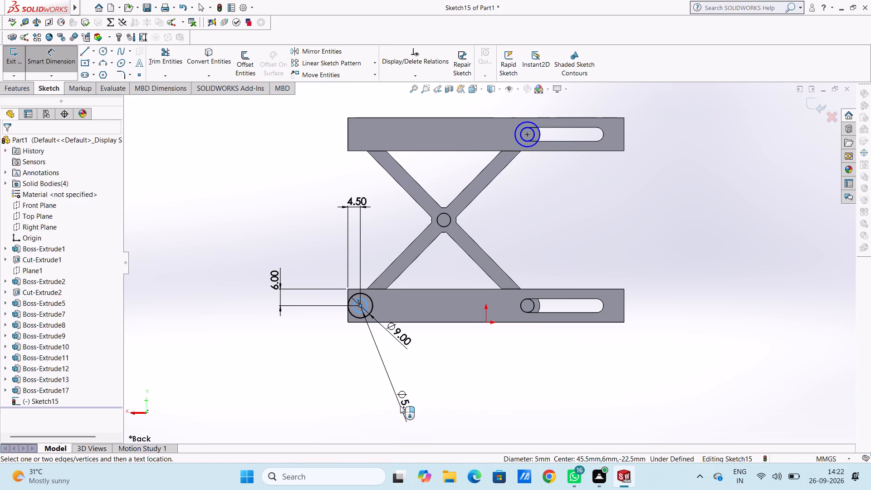
{"action": "left_click", "coordinate": [358, 394]}
{"action": "left_click", "coordinate": [338, 379]}
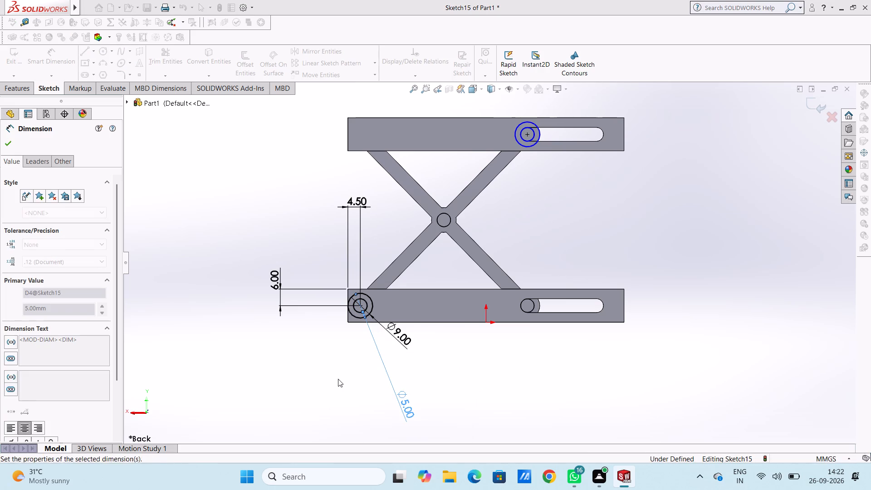
Dimension the diameters of the outer and inner concentric circles around the upper block's slot pin.
{"action": "scroll", "coordinate": [444, 226], "scroll_direction": "up", "scroll_amount": 3}
{"action": "scroll", "coordinate": [514, 167], "scroll_direction": "down", "scroll_amount": 4}
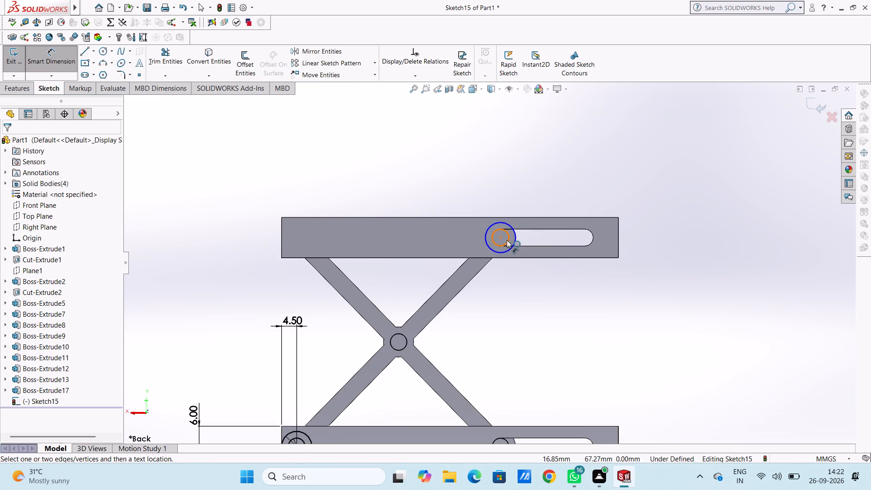
{"action": "left_click", "coordinate": [515, 239]}
{"action": "left_click", "coordinate": [653, 104]}
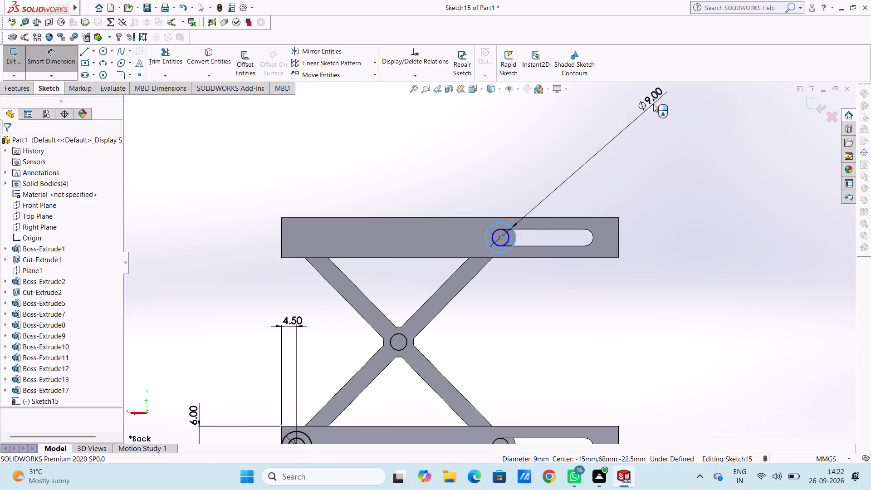
{"action": "left_click", "coordinate": [615, 93]}
{"action": "left_click", "coordinate": [504, 163]}
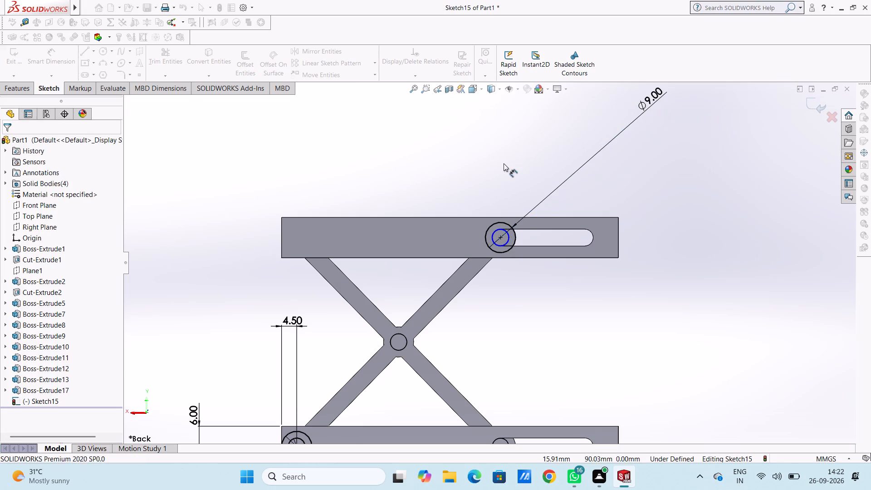
{"action": "left_click", "coordinate": [509, 241]}
{"action": "left_click", "coordinate": [705, 348]}
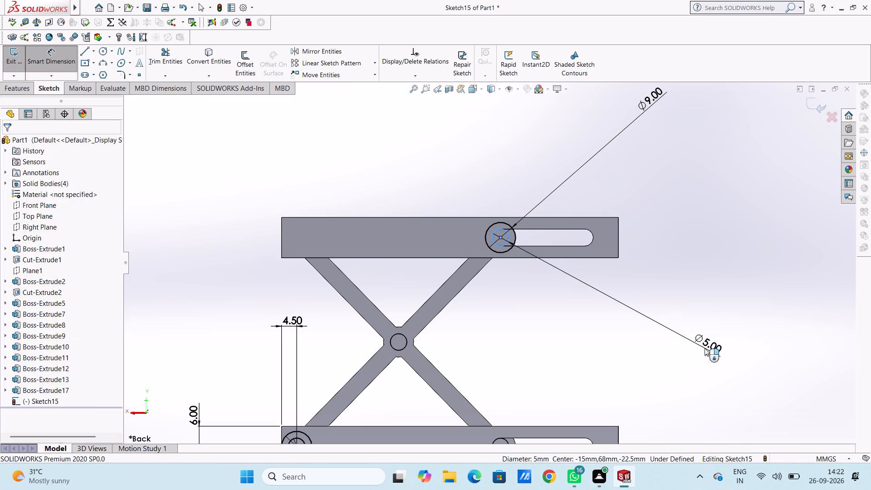
{"action": "left_click", "coordinate": [664, 336]}
{"action": "left_click", "coordinate": [568, 340]}
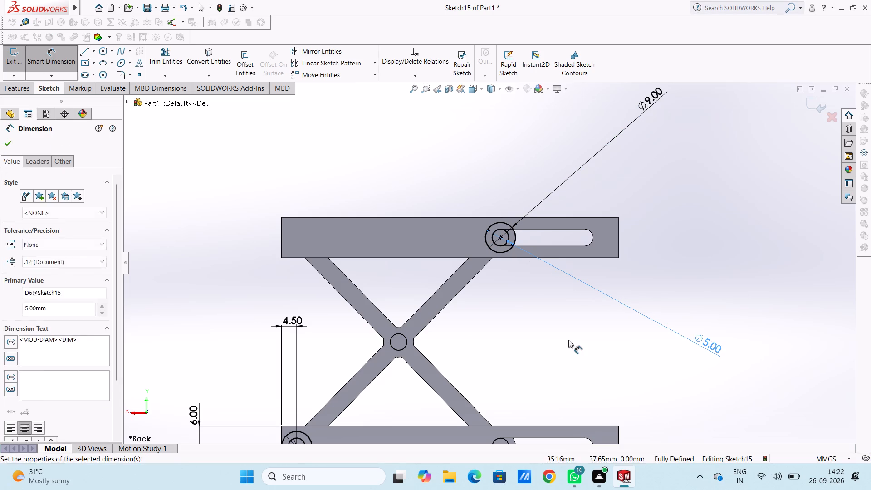
{"action": "key", "text": "Escape"}
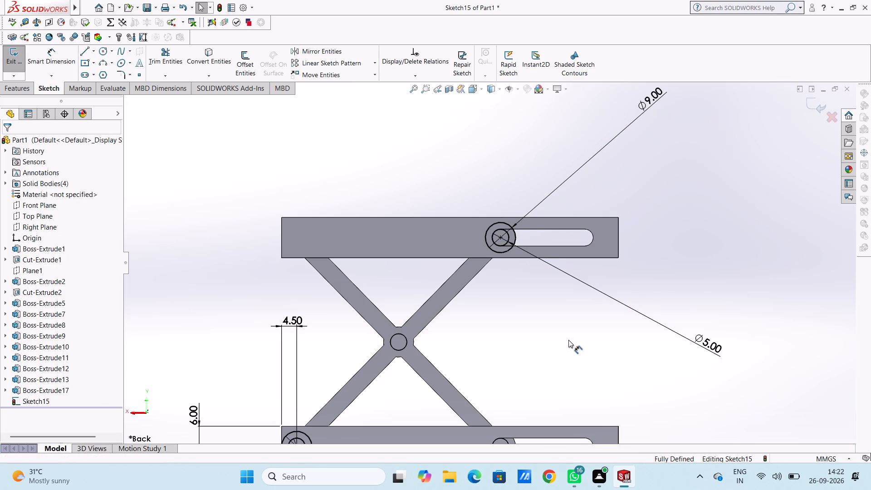
{"action": "key", "text": "Escape"}
Draw a line from the lower block's circle centre to the centre of the circles at the upper slot pin.
{"action": "scroll", "coordinate": [474, 373], "scroll_direction": "up", "scroll_amount": 3}
{"action": "scroll", "coordinate": [438, 382], "scroll_direction": "down", "scroll_amount": 3}
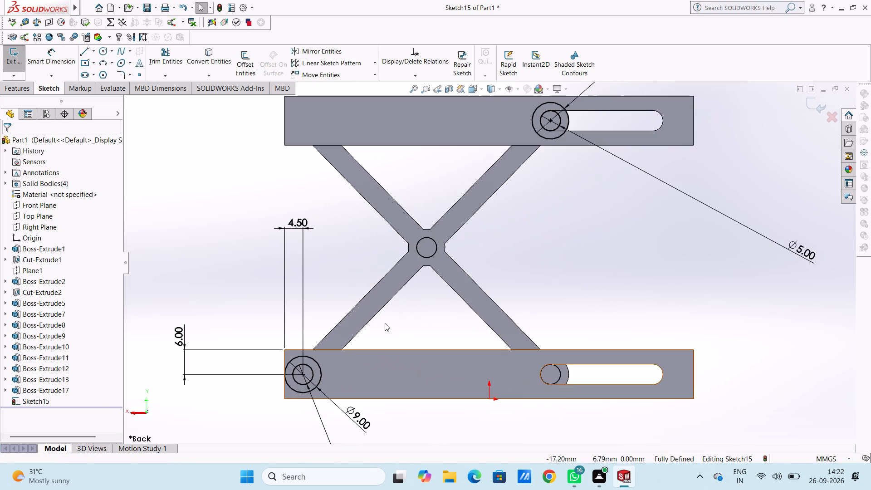
{"action": "left_click", "coordinate": [81, 52]}
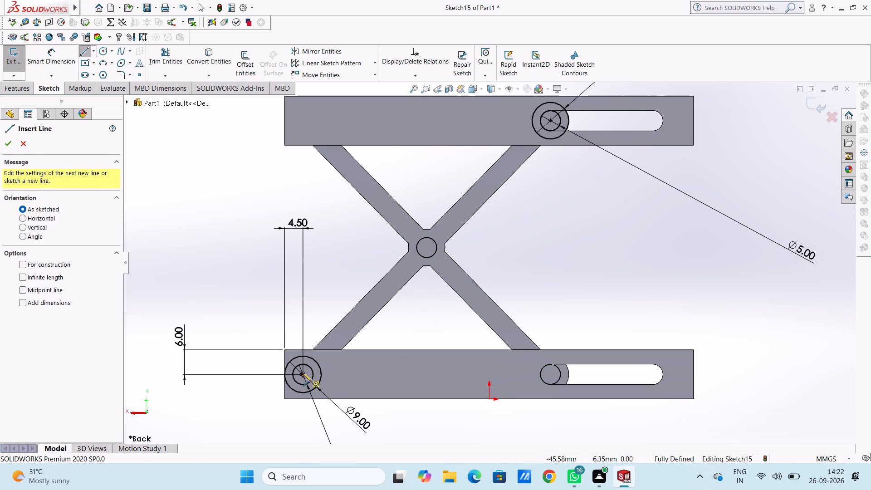
{"action": "left_click", "coordinate": [303, 373]}
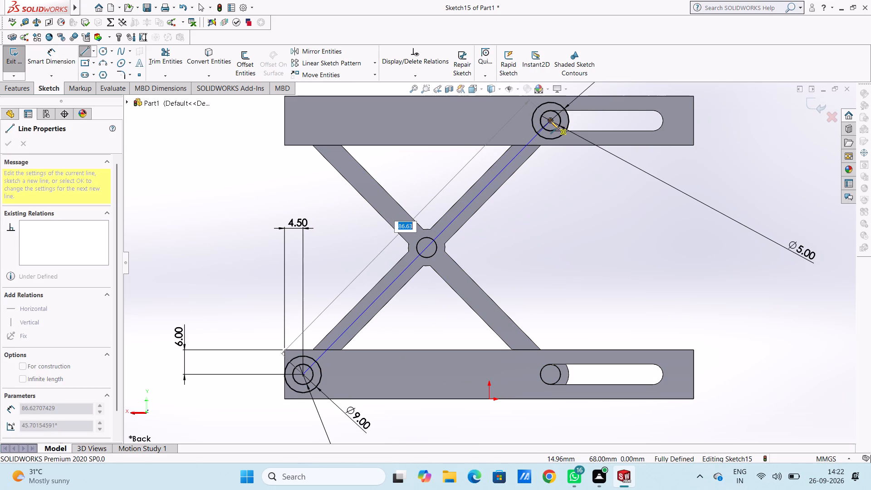
{"action": "left_click", "coordinate": [550, 120]}
{"action": "key", "text": "Escape"}
{"action": "key", "text": "Escape"}
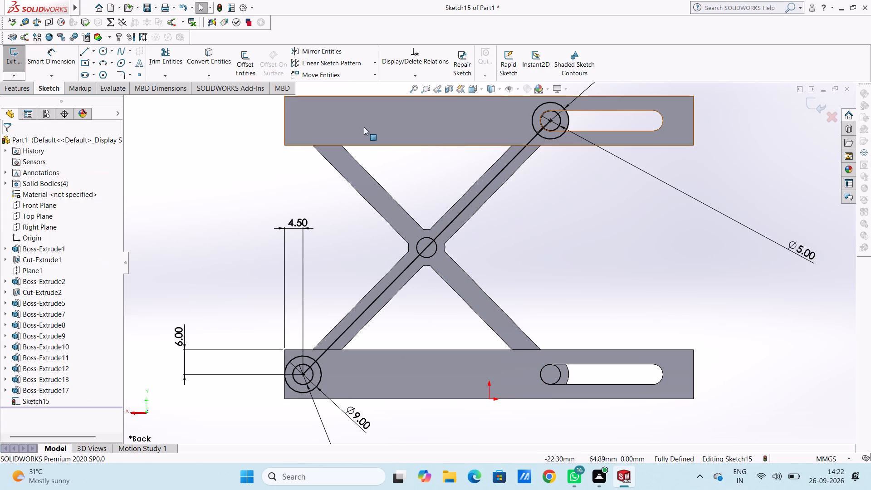
Offset the diagonal centre line 2.5 mm bi-directionally with dimensions added, keeping the base line as regular geometry.
{"action": "left_click", "coordinate": [246, 61]}
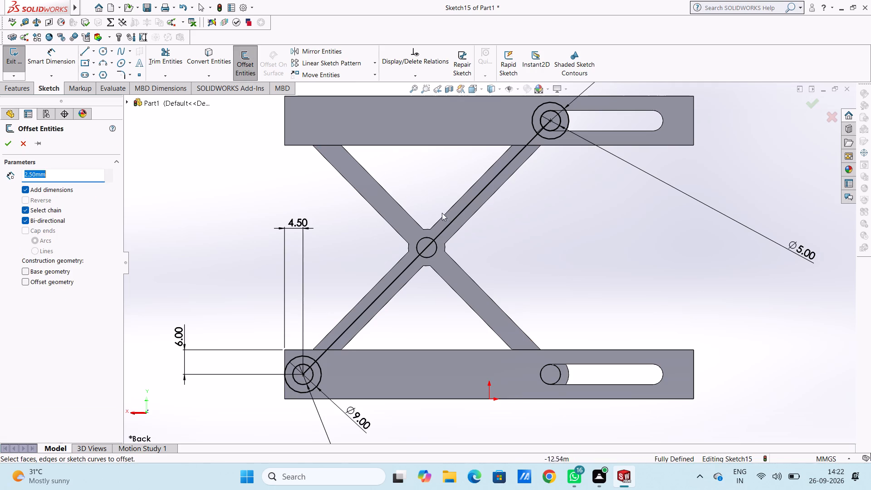
{"action": "left_click", "coordinate": [457, 217]}
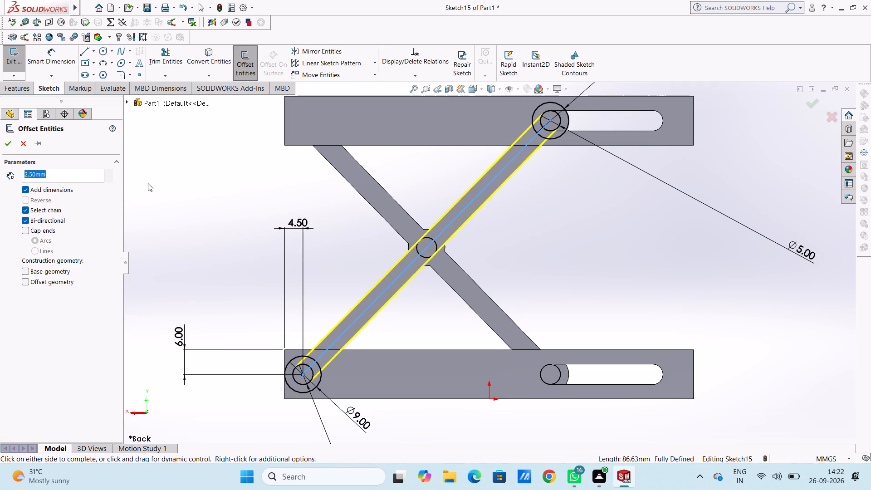
{"action": "left_click", "coordinate": [5, 142]}
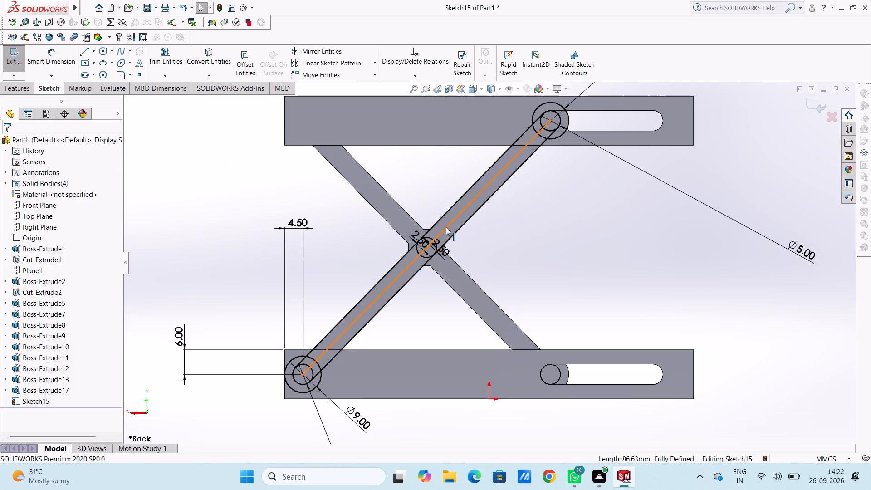
Sketch two concentric circles of radius 4.5 mm and 2.5 mm centred on the pin where the links cross.
{"action": "left_click", "coordinate": [100, 52]}
{"action": "scroll", "coordinate": [439, 272], "scroll_direction": "down", "scroll_amount": 4}
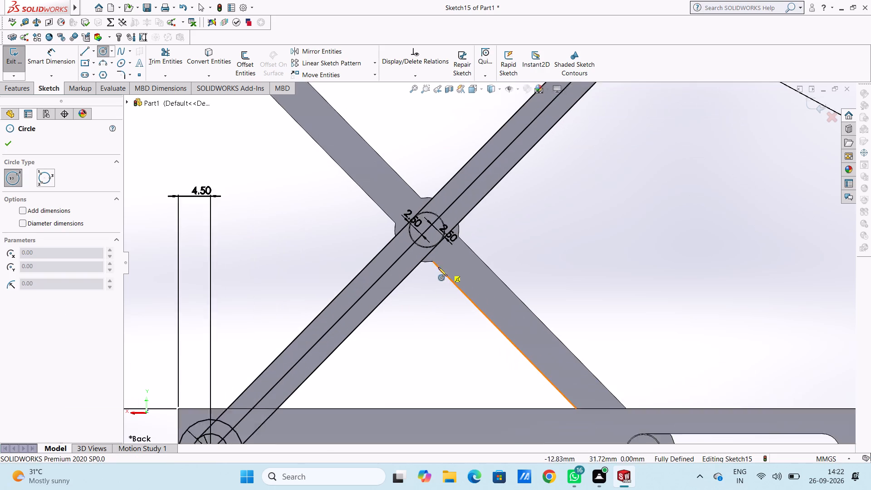
{"action": "scroll", "coordinate": [438, 267], "scroll_direction": "down", "scroll_amount": 1}
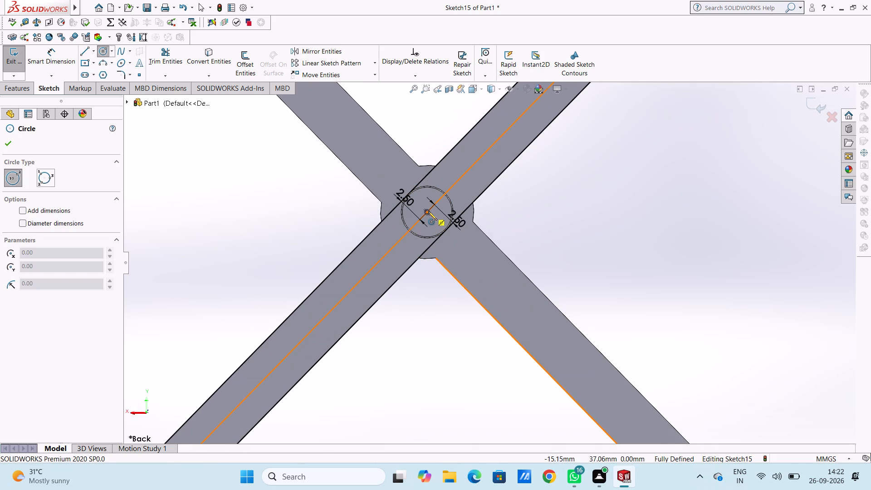
{"action": "left_click", "coordinate": [426, 210]}
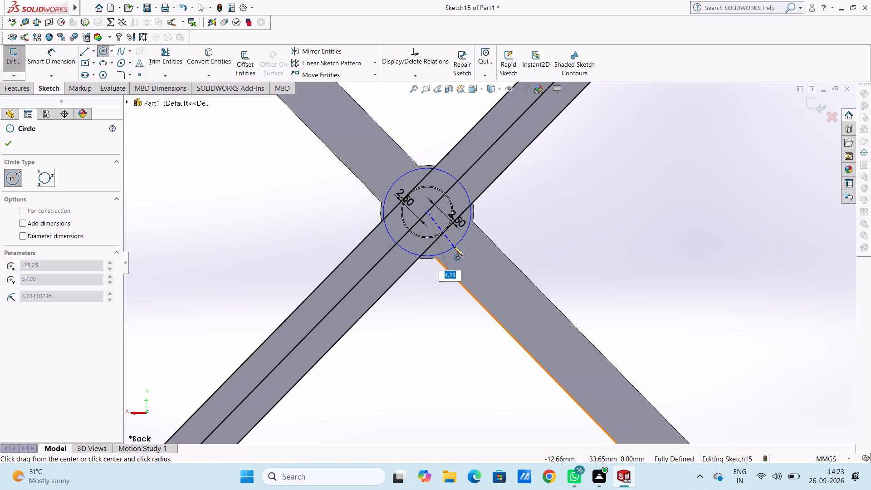
{"action": "type", "text": "4.5"}
{"action": "key", "text": "Return"}
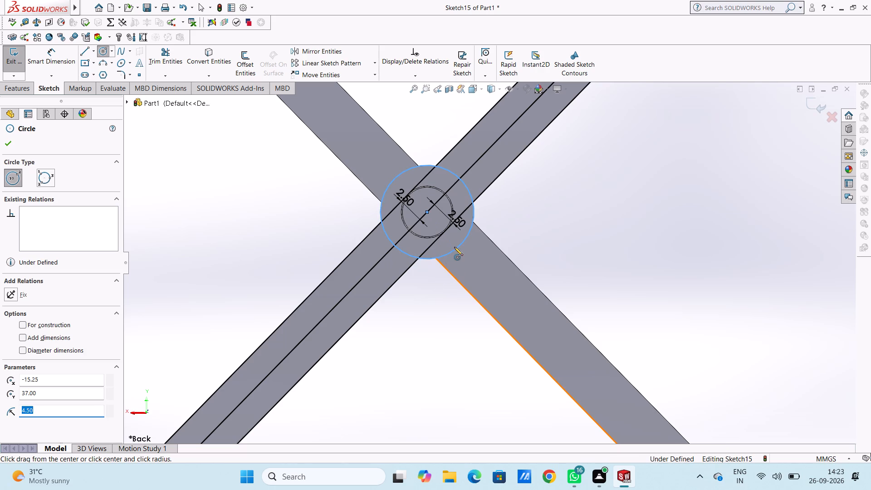
{"action": "left_click", "coordinate": [427, 212]}
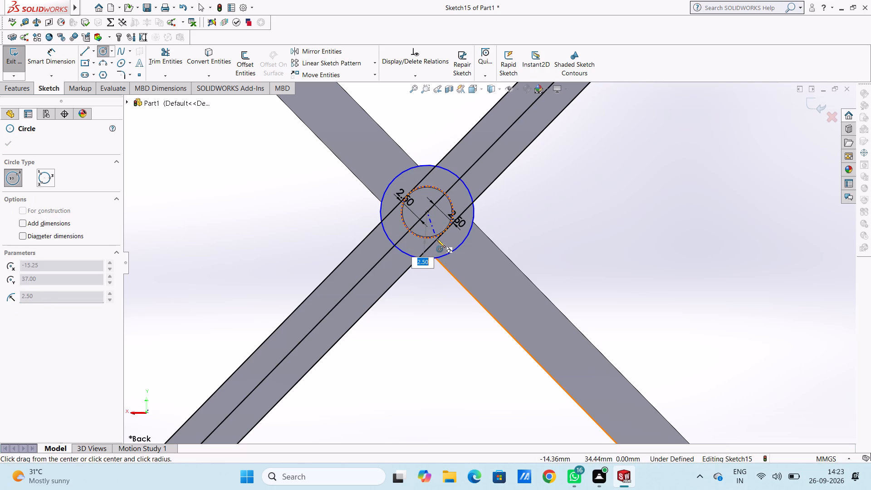
{"action": "key", "text": "Return"}
{"action": "key", "text": "Escape"}
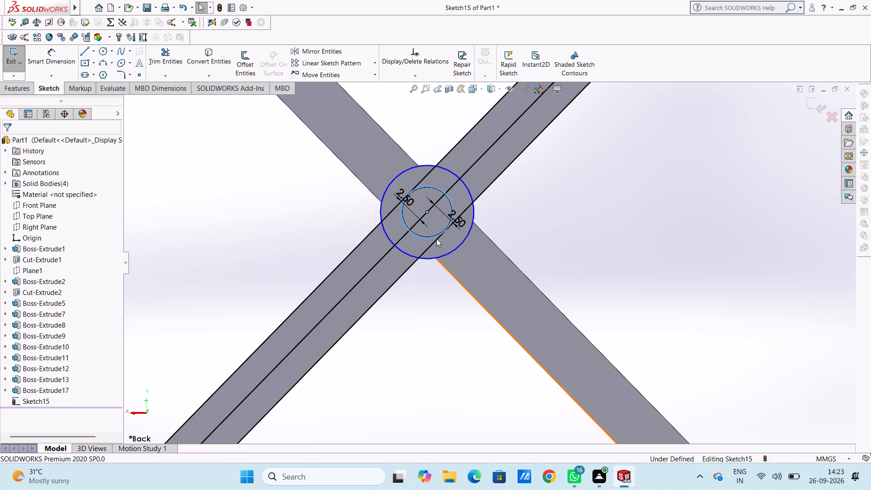
Dimension the diameters of the outer and inner concentric circles where the links cross.
{"action": "key", "text": "Escape"}
{"action": "key", "text": "Escape"}
{"action": "scroll", "coordinate": [436, 239], "scroll_direction": "up", "scroll_amount": 8}
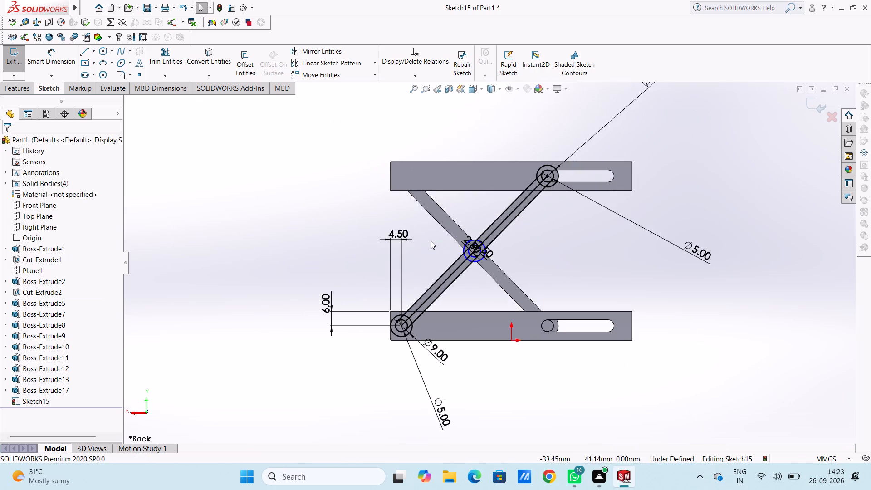
{"action": "scroll", "coordinate": [563, 244], "scroll_direction": "down", "scroll_amount": 4}
{"action": "left_click", "coordinate": [52, 53]}
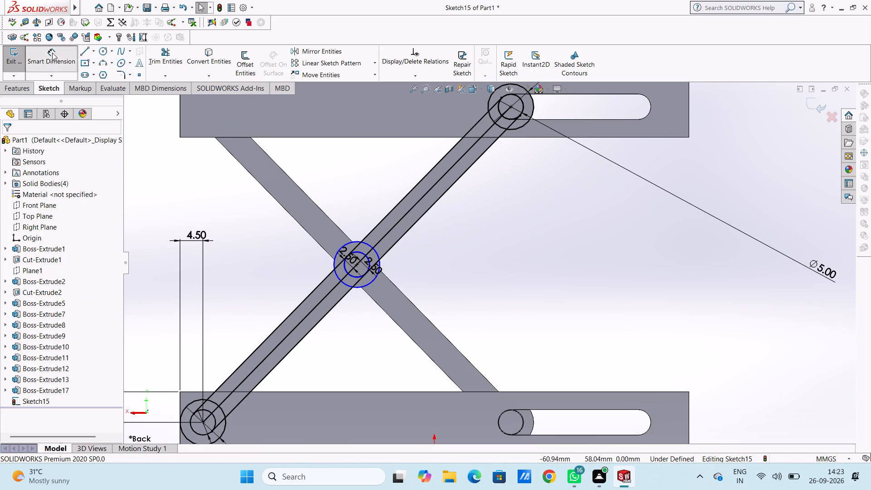
{"action": "left_click", "coordinate": [368, 285]}
{"action": "left_click", "coordinate": [742, 310]}
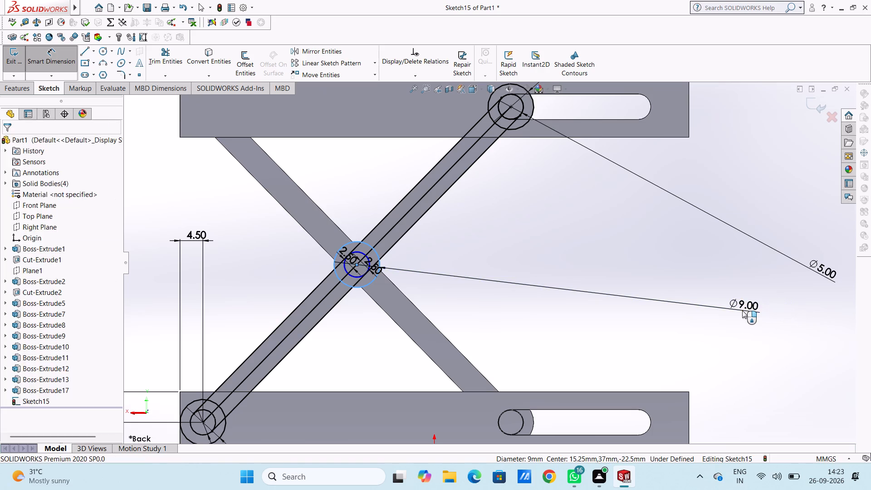
{"action": "left_click", "coordinate": [701, 297]}
{"action": "left_click", "coordinate": [568, 266]}
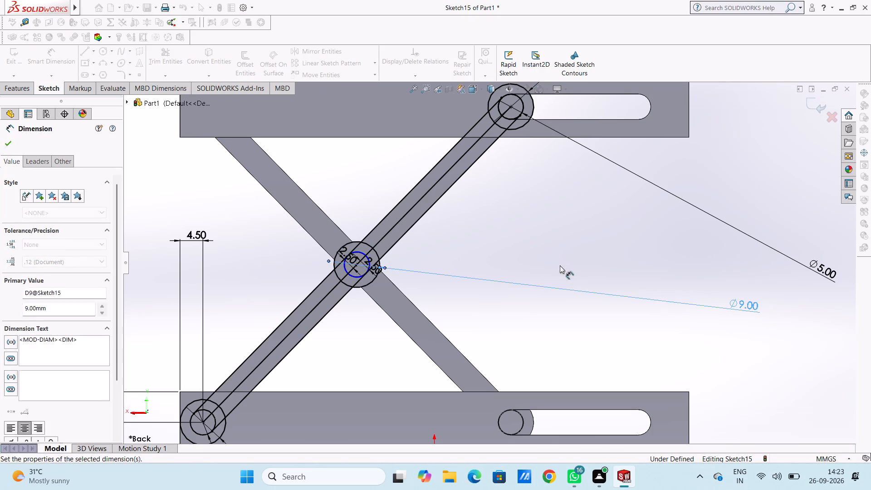
{"action": "left_click", "coordinate": [353, 276]}
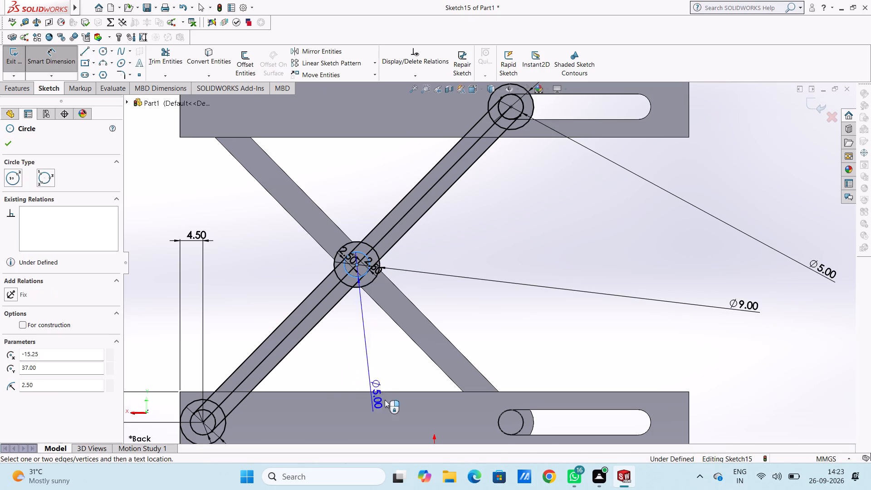
{"action": "left_click", "coordinate": [403, 421]}
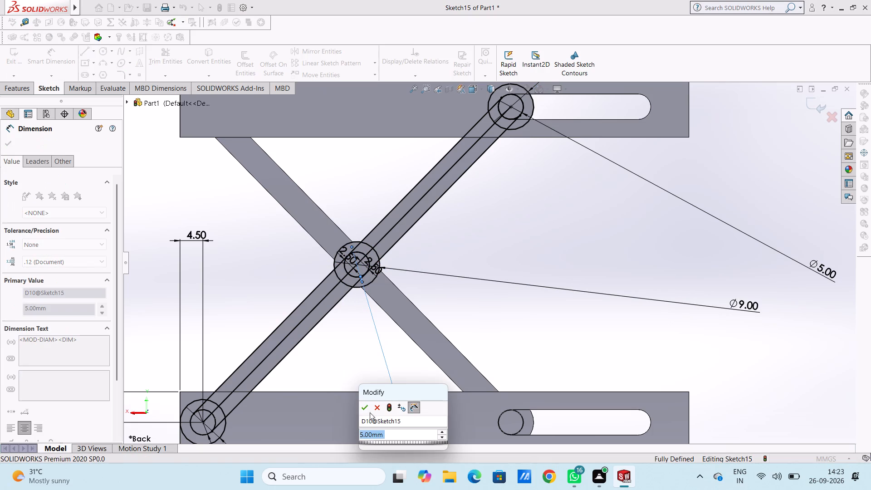
{"action": "left_click", "coordinate": [361, 405]}
{"action": "left_click", "coordinate": [372, 355]}
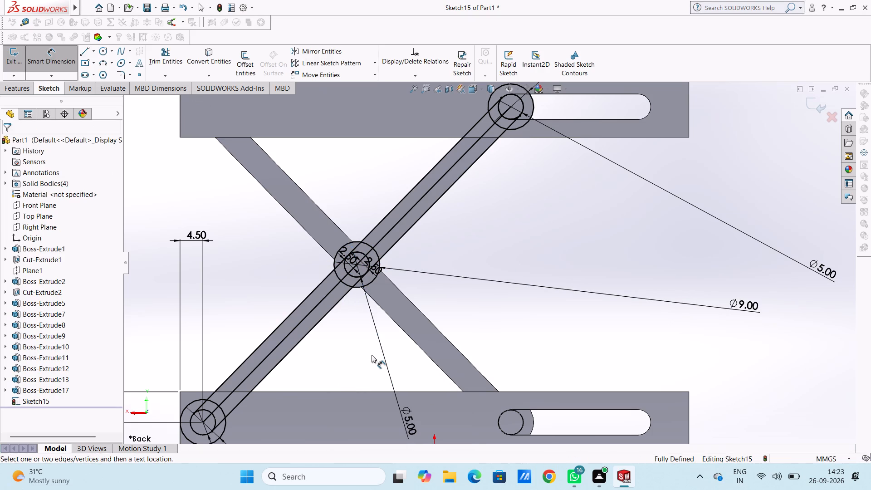
{"action": "key", "text": "Escape"}
{"action": "key", "text": "Escape"}
Delete the diagonal centre line between the two offset link edges.
{"action": "left_click", "coordinate": [332, 293]}
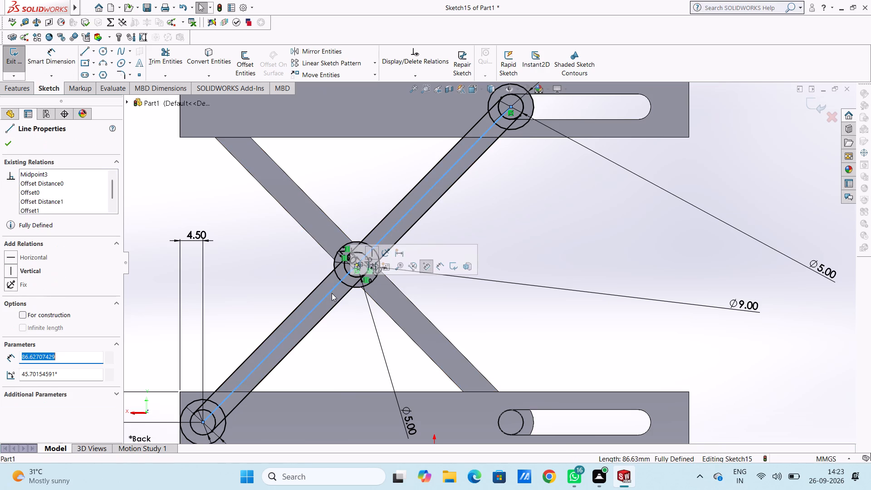
{"action": "key", "text": "Delete"}
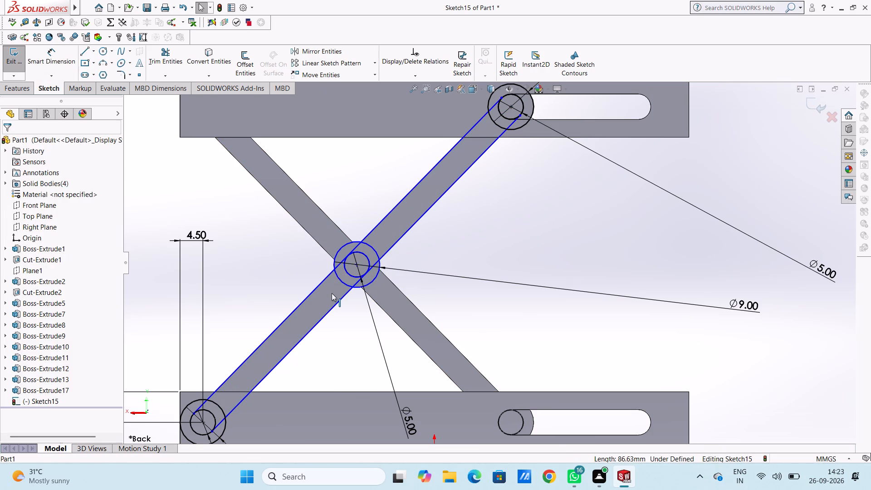
Trim the link edges inside the middle outer circle and that circle's arcs lying between the two edges.
{"action": "left_click", "coordinate": [169, 61]}
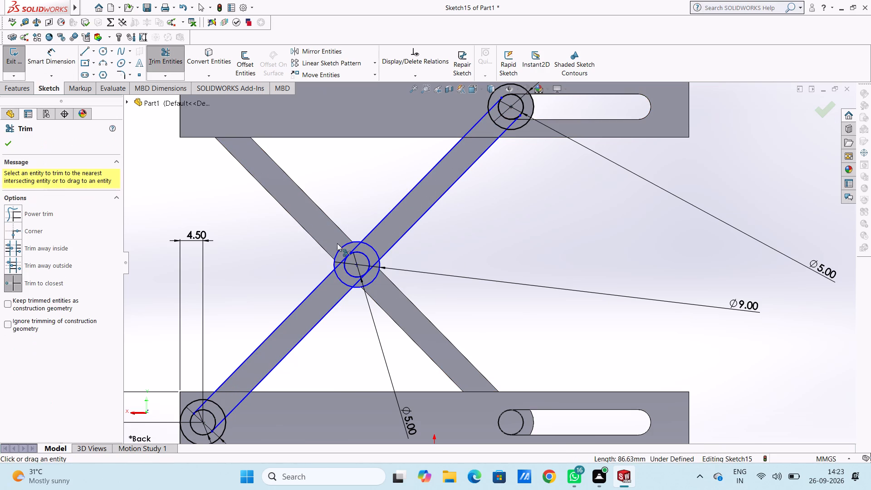
{"action": "scroll", "coordinate": [392, 286], "scroll_direction": "down", "scroll_amount": 5}
{"action": "left_click", "coordinate": [306, 231]}
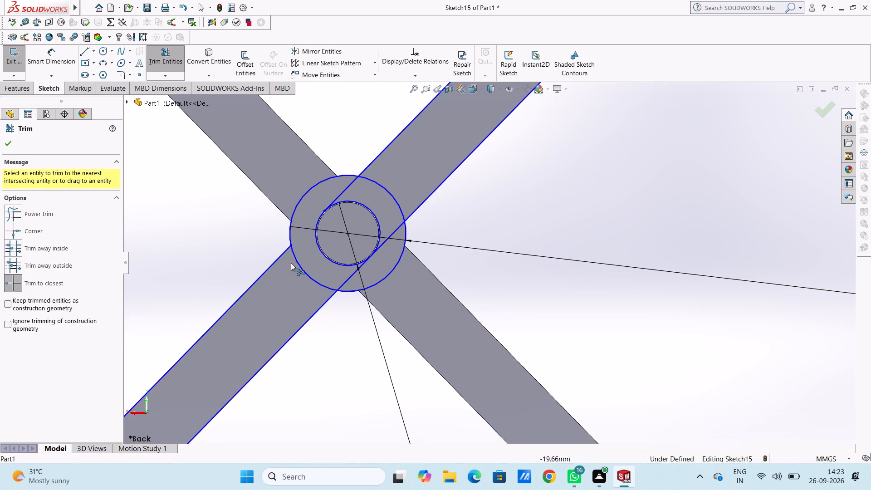
{"action": "left_click", "coordinate": [299, 266]}
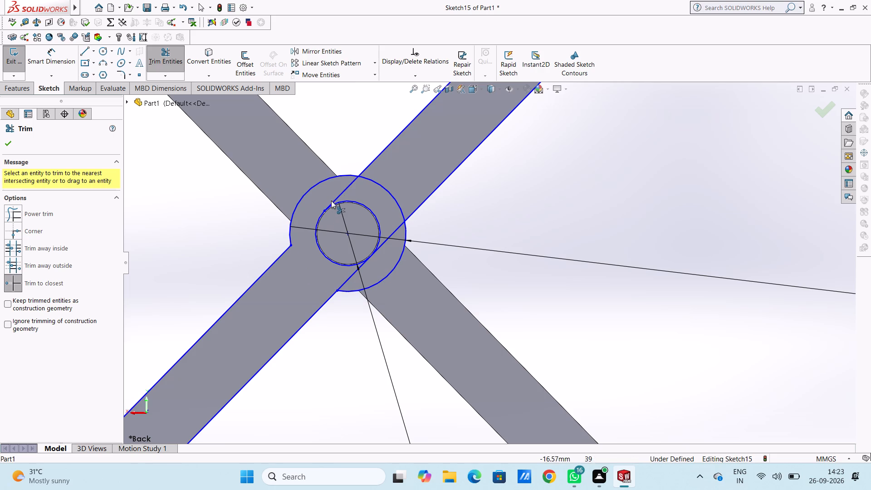
{"action": "left_click", "coordinate": [332, 201]}
{"action": "left_click", "coordinate": [389, 235]}
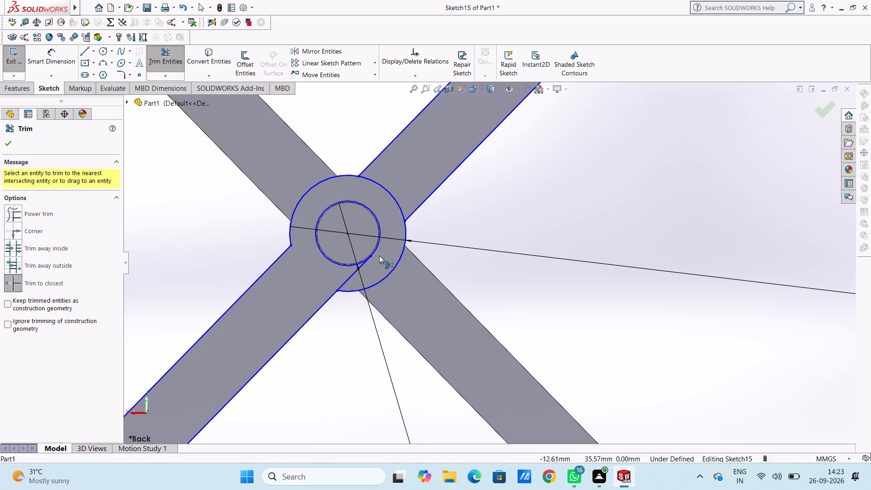
{"action": "left_click", "coordinate": [358, 266]}
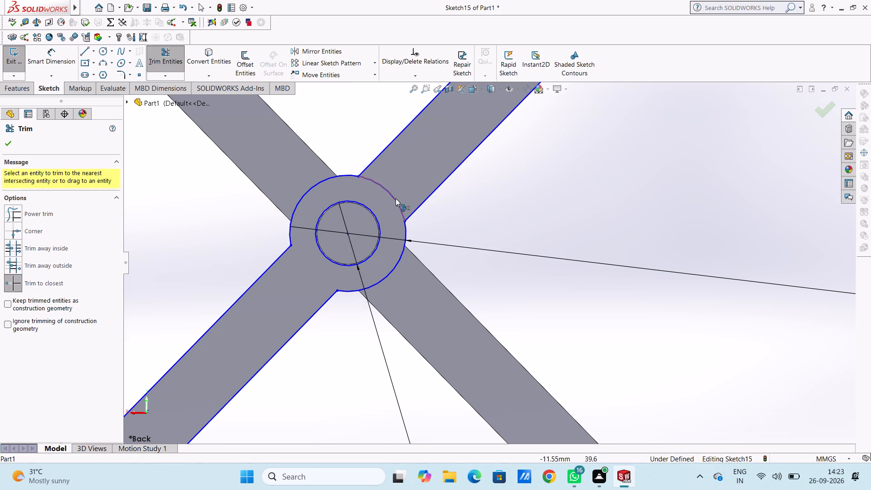
{"action": "left_click", "coordinate": [396, 197]}
Trim the link edge ends inside the upper slot pin's outer circle and the circle's arc between the edges.
{"action": "scroll", "coordinate": [396, 197], "scroll_direction": "up", "scroll_amount": 10}
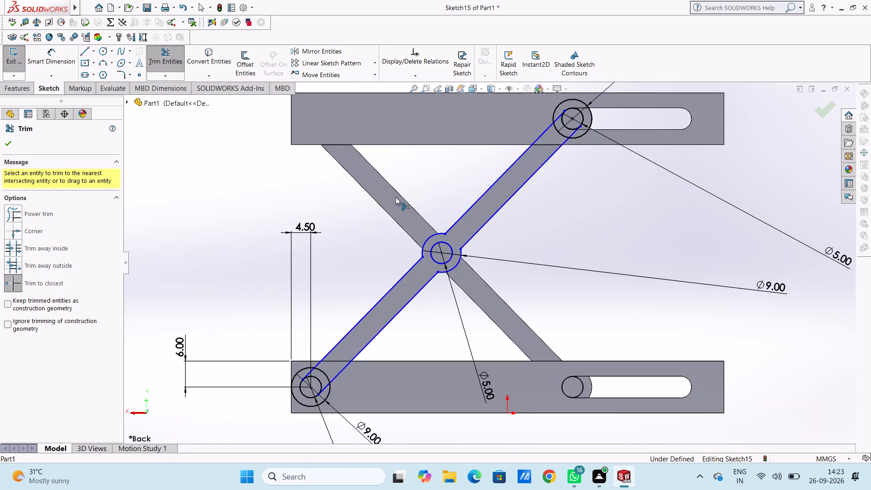
{"action": "scroll", "coordinate": [547, 164], "scroll_direction": "down", "scroll_amount": 4}
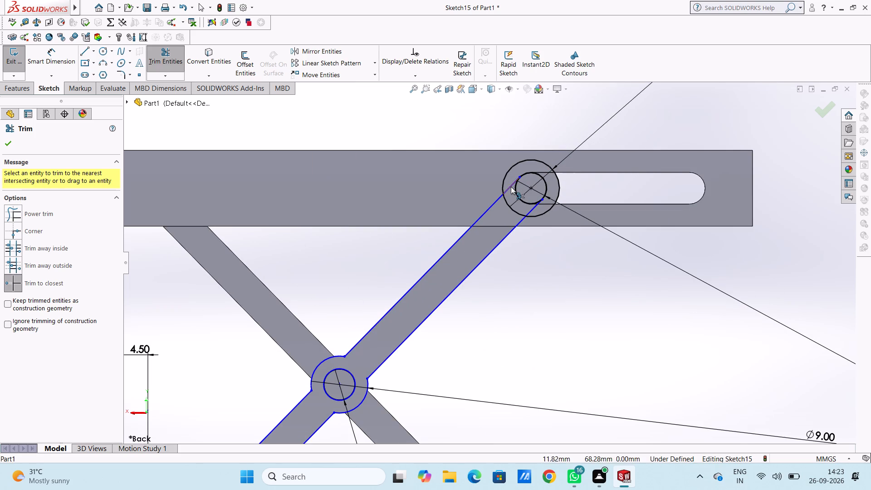
{"action": "left_click", "coordinate": [511, 186]}
{"action": "left_click", "coordinate": [508, 204]}
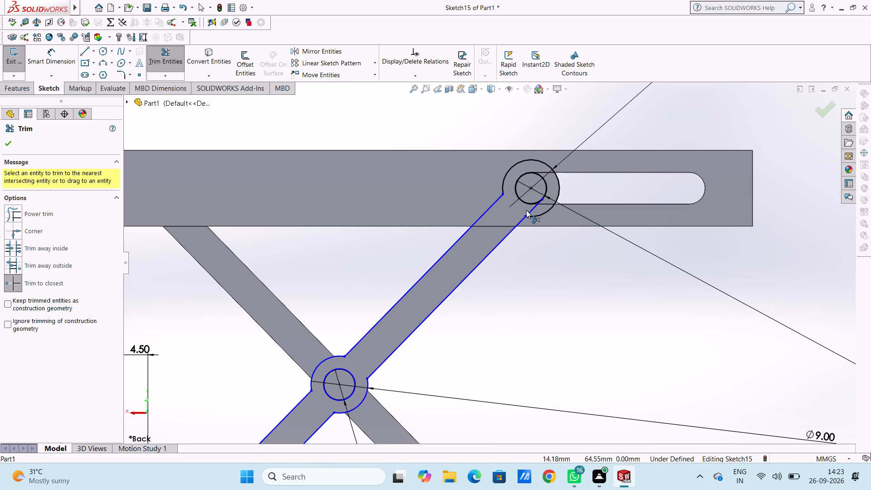
{"action": "left_click", "coordinate": [530, 211]}
Trim the link edge ends inside the lower block's outer circle and the circle's arc between the edges.
{"action": "scroll", "coordinate": [543, 253], "scroll_direction": "up", "scroll_amount": 11}
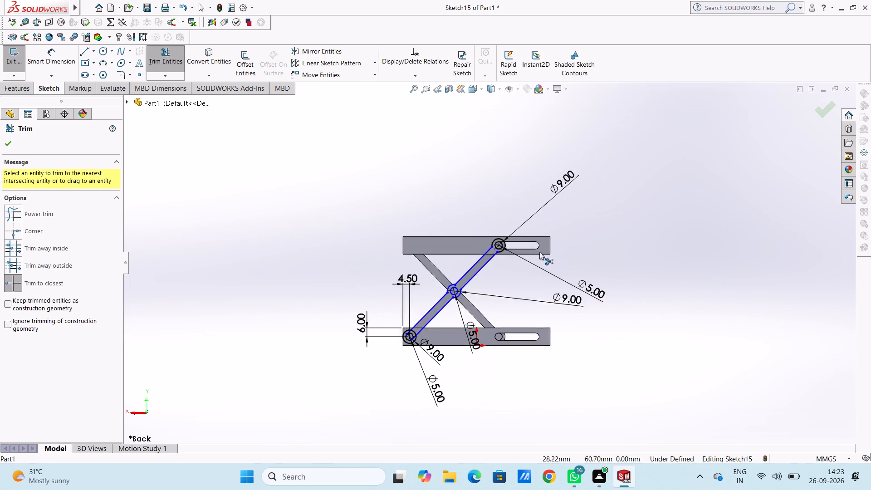
{"action": "scroll", "coordinate": [367, 373], "scroll_direction": "down", "scroll_amount": 2}
{"action": "scroll", "coordinate": [493, 269], "scroll_direction": "down", "scroll_amount": 6}
{"action": "scroll", "coordinate": [411, 286], "scroll_direction": "down", "scroll_amount": 4}
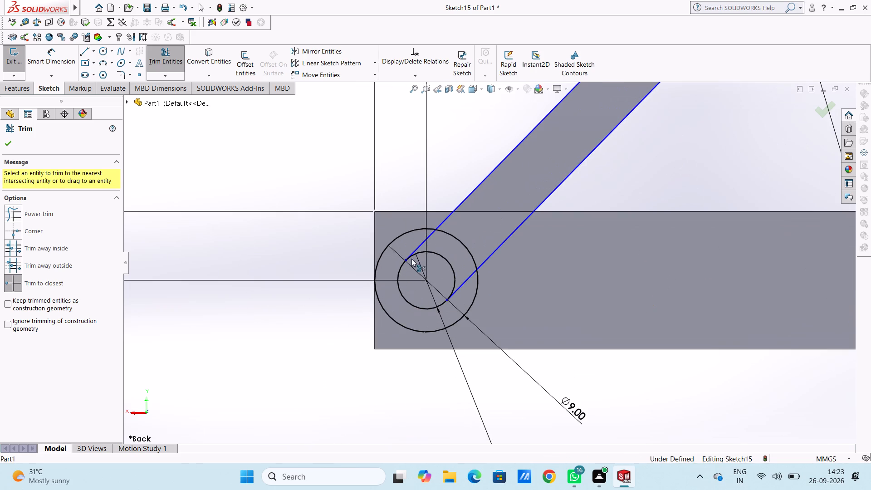
{"action": "left_click", "coordinate": [419, 244]}
{"action": "left_click", "coordinate": [421, 246]}
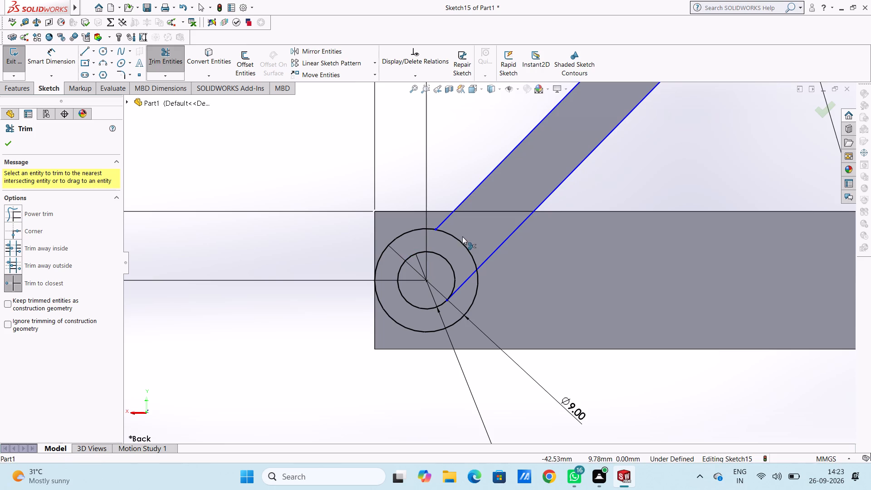
{"action": "left_click", "coordinate": [464, 245]}
{"action": "left_click", "coordinate": [465, 282]}
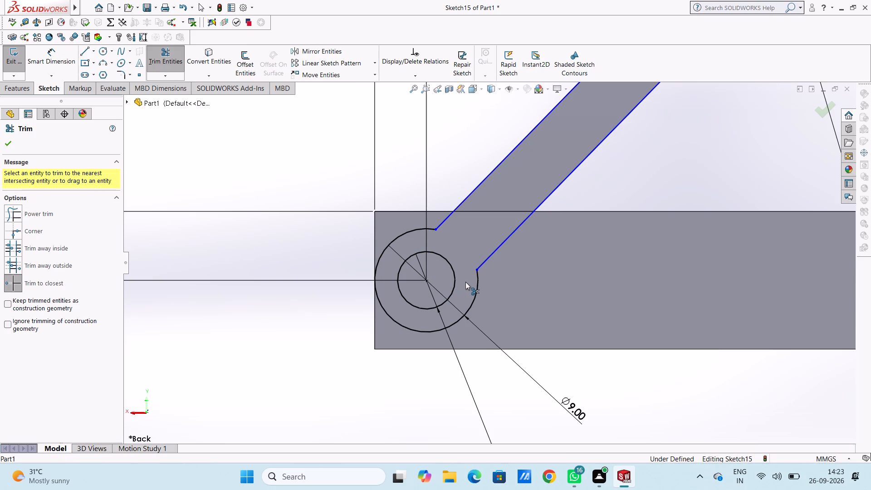
{"action": "key", "text": "Escape"}
{"action": "key", "text": "Escape"}
{"action": "key", "text": "Escape"}
Add an aligned dimension between the far endpoints of the link's lower edge, from the lower circle to the upper one.
{"action": "scroll", "coordinate": [465, 282], "scroll_direction": "up", "scroll_amount": 5}
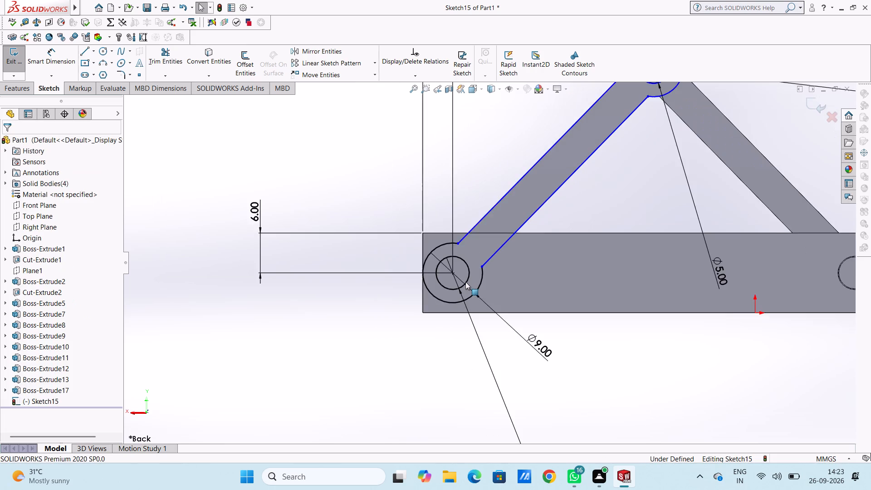
{"action": "scroll", "coordinate": [465, 282], "scroll_direction": "up", "scroll_amount": 4}
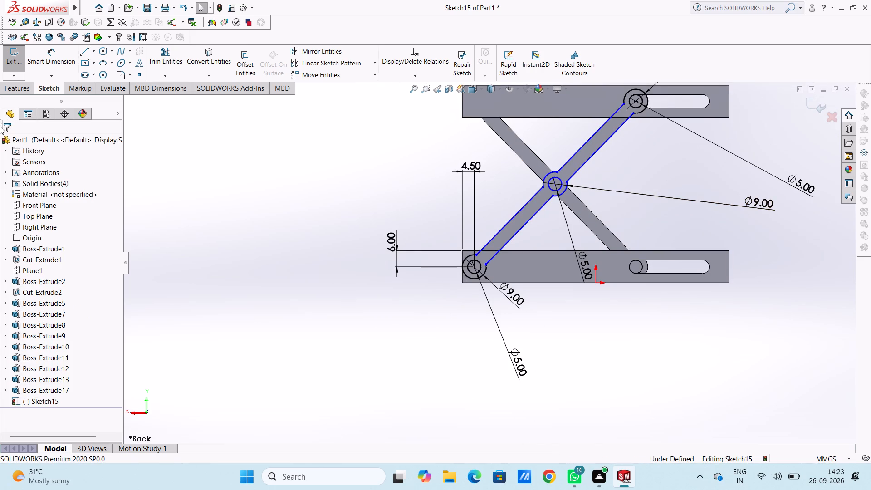
{"action": "left_click", "coordinate": [42, 57]}
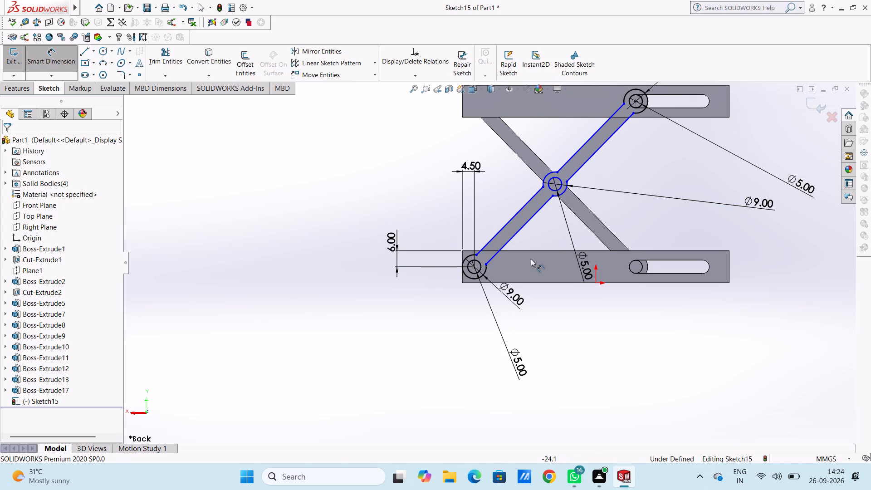
{"action": "left_click", "coordinate": [484, 264]}
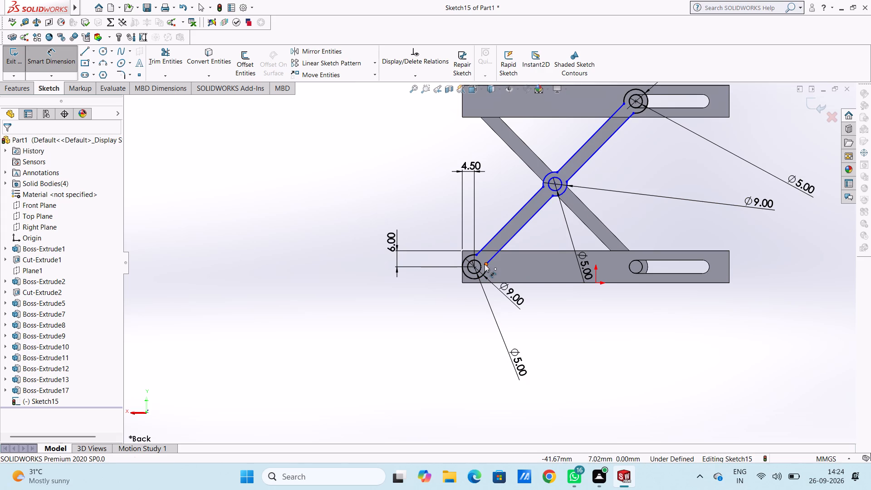
{"action": "left_click", "coordinate": [633, 113]}
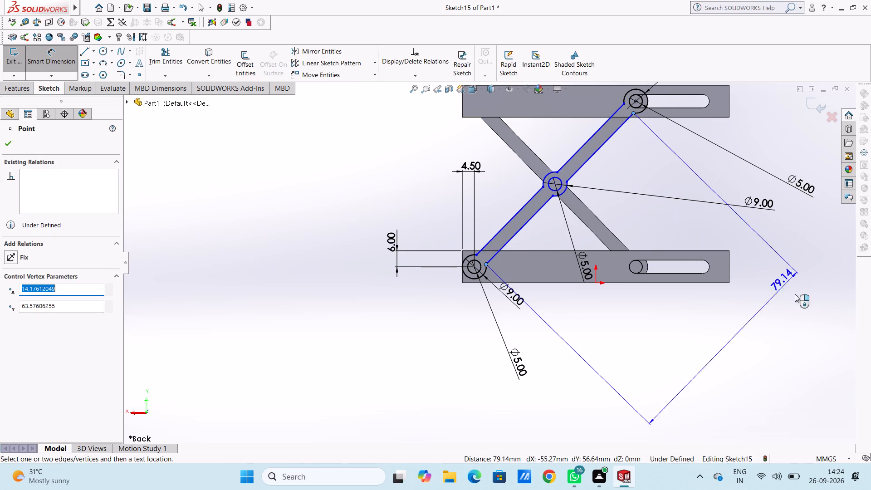
{"action": "left_click", "coordinate": [813, 318]}
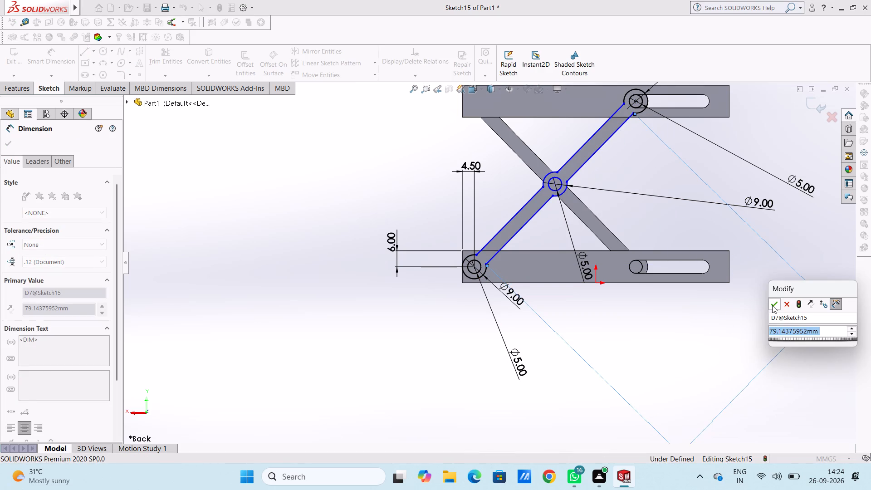
{"action": "left_click", "coordinate": [772, 305]}
{"action": "left_click", "coordinate": [680, 370]}
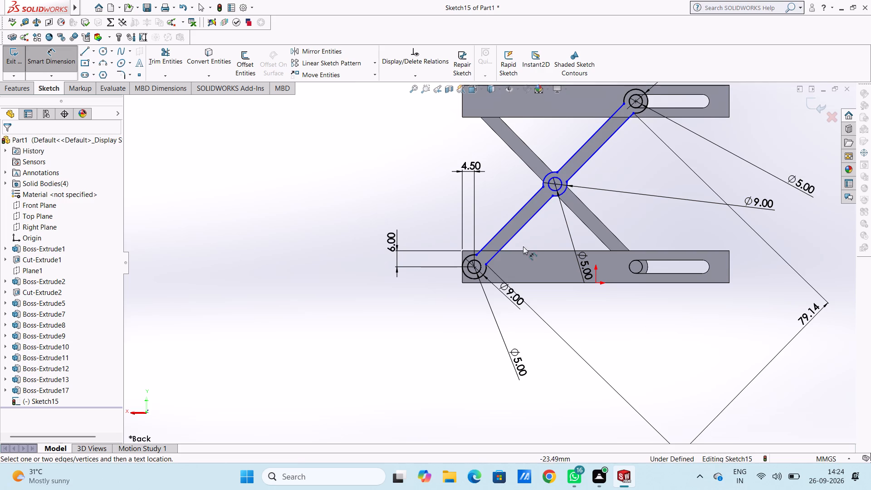
Dimension the vertical distance between the same two endpoints of the link's lower edge.
{"action": "left_click", "coordinate": [486, 265]}
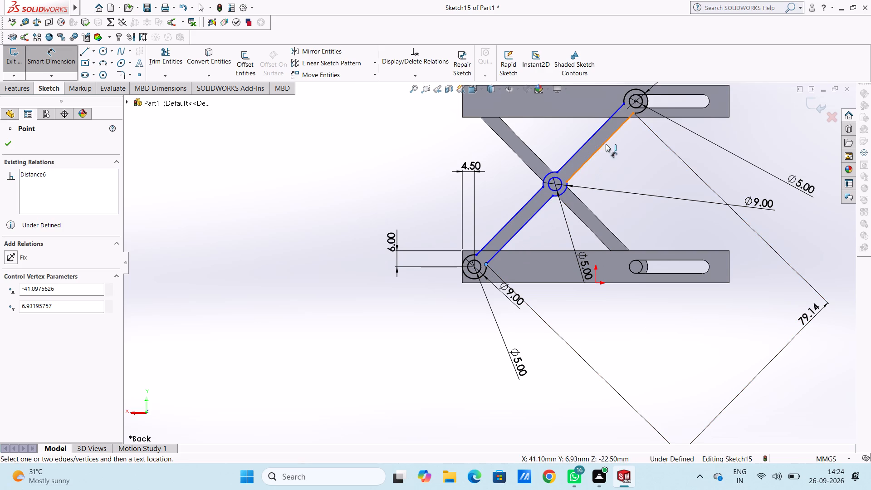
{"action": "left_click", "coordinate": [633, 113]}
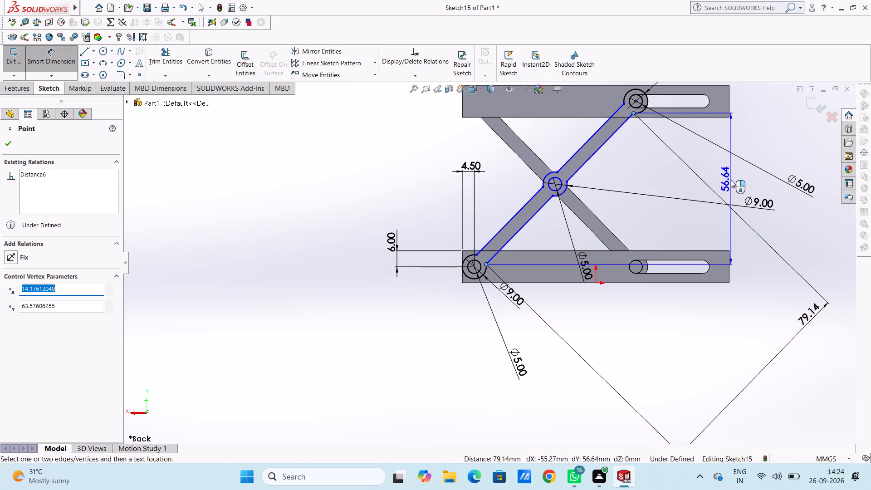
{"action": "left_click", "coordinate": [731, 180]}
{"action": "left_click", "coordinate": [690, 165]}
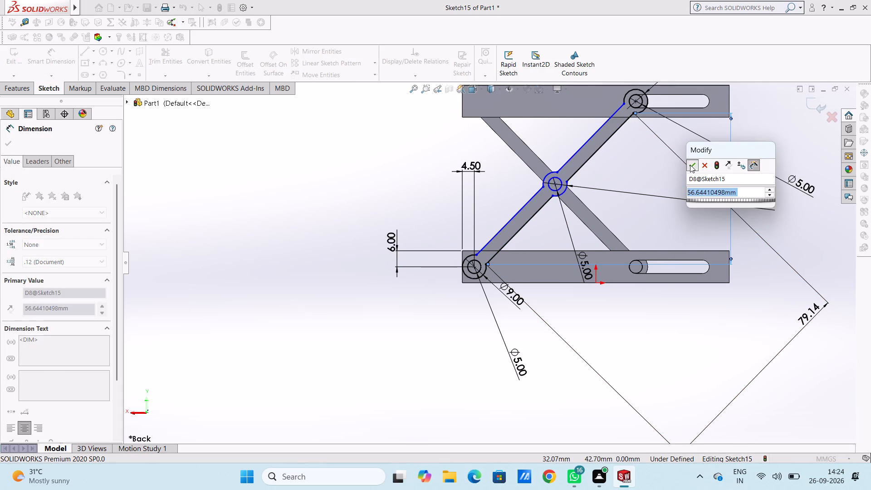
{"action": "left_click", "coordinate": [625, 176]}
Dimension the vertical distance between the far endpoints of the link's upper edge.
{"action": "left_click", "coordinate": [623, 105]}
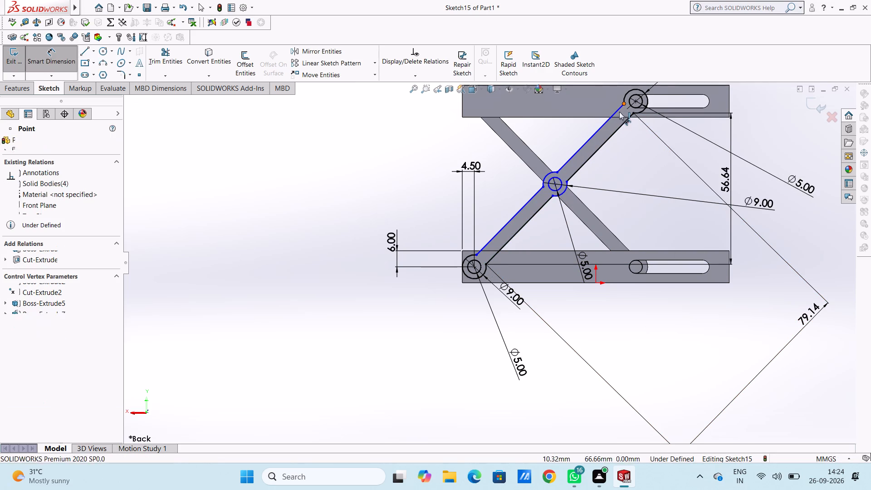
{"action": "left_click", "coordinate": [478, 256]}
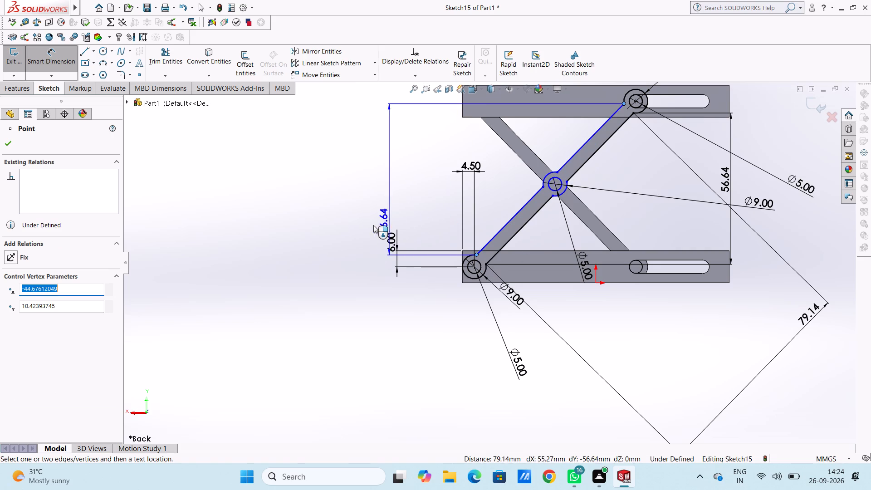
{"action": "left_click", "coordinate": [373, 225]}
{"action": "left_click", "coordinate": [333, 212]}
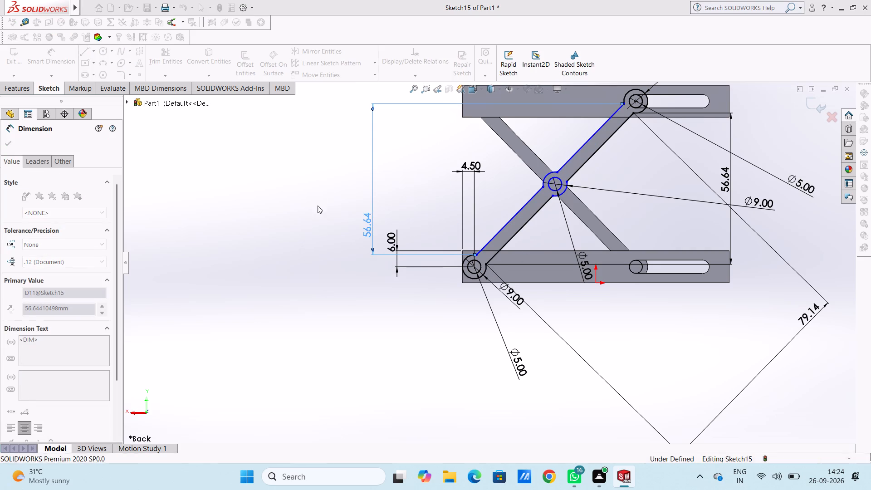
{"action": "left_click", "coordinate": [317, 204]}
{"action": "scroll", "coordinate": [494, 221], "scroll_direction": "up", "scroll_amount": 2}
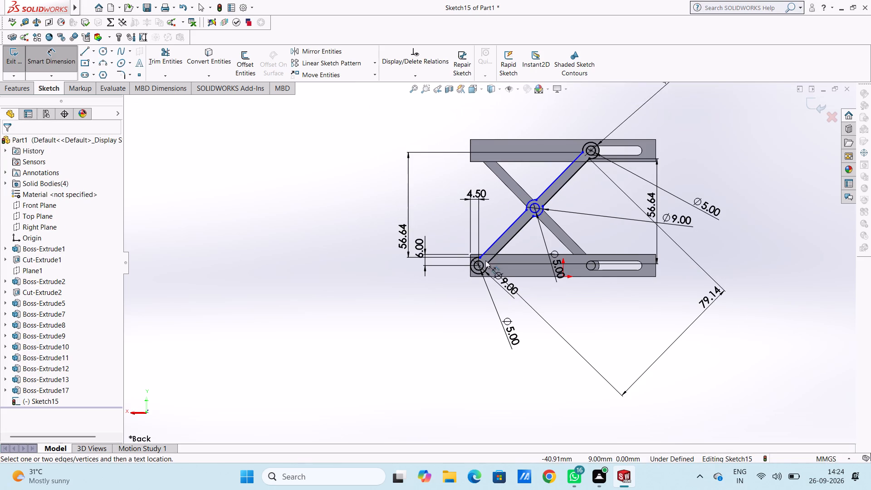
Dimension the horizontal distance between the far endpoints of the link's upper edge.
{"action": "left_click", "coordinate": [482, 259]}
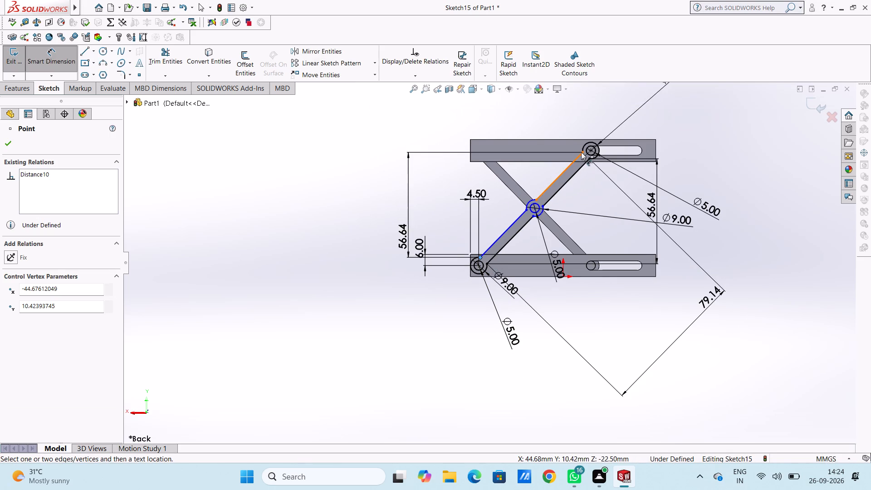
{"action": "left_click", "coordinate": [583, 150]}
{"action": "left_click", "coordinate": [545, 102]}
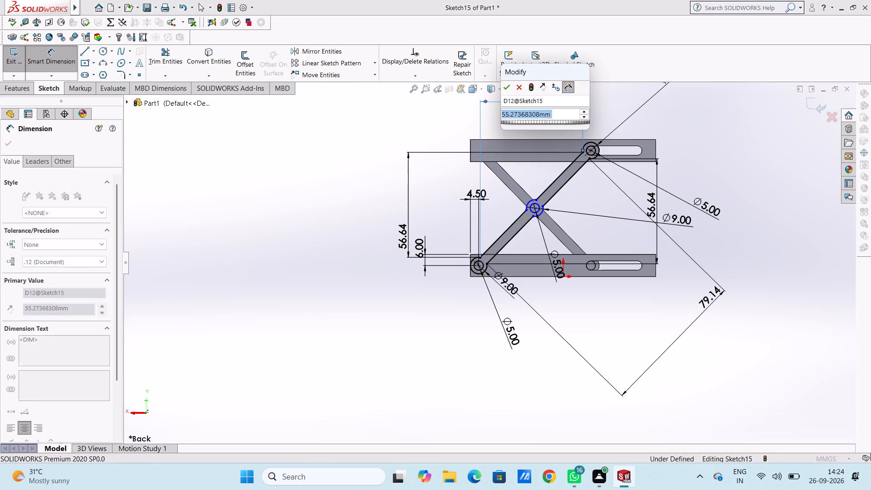
{"action": "left_click", "coordinate": [503, 86]}
{"action": "left_click", "coordinate": [439, 145]}
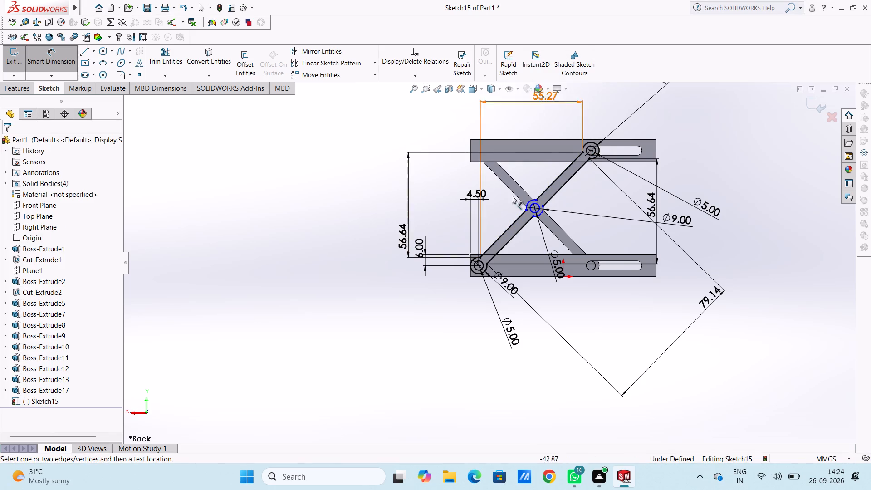
Dimension the horizontal distance between the centres of the middle and lower pivot circles.
{"action": "scroll", "coordinate": [568, 205], "scroll_direction": "down", "scroll_amount": 3}
{"action": "left_click", "coordinate": [495, 220]}
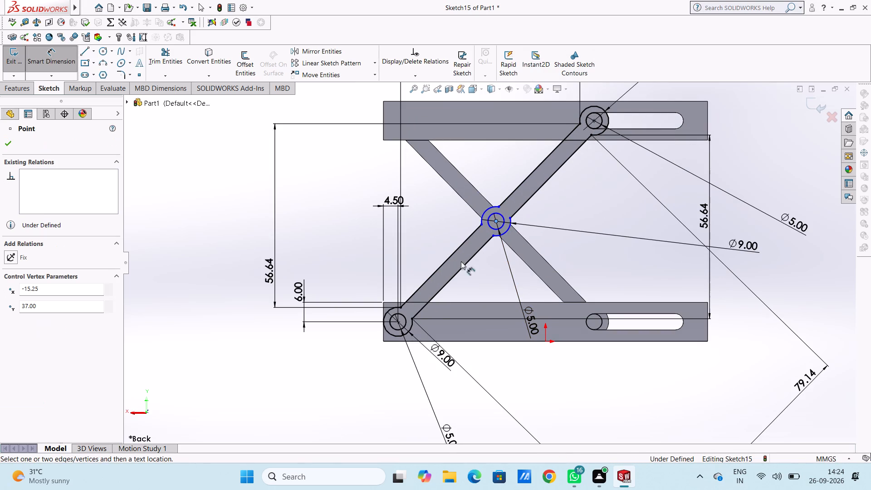
{"action": "left_click", "coordinate": [398, 323]}
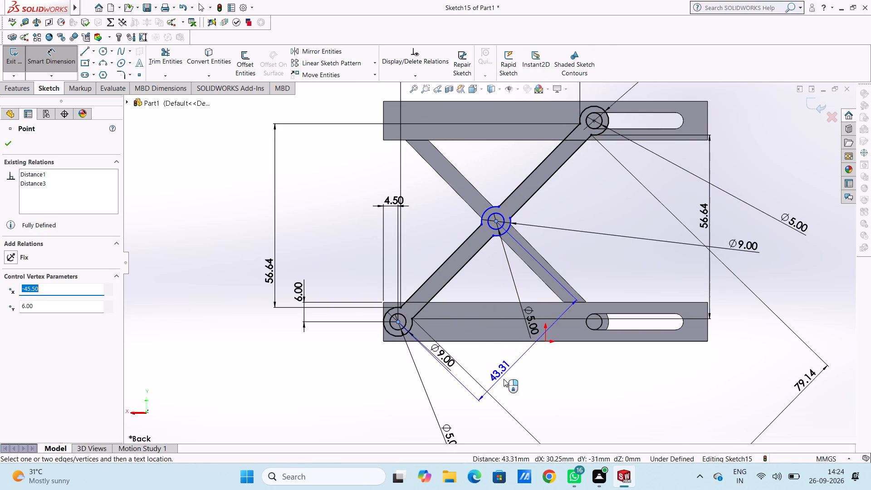
{"action": "left_click", "coordinate": [460, 412]}
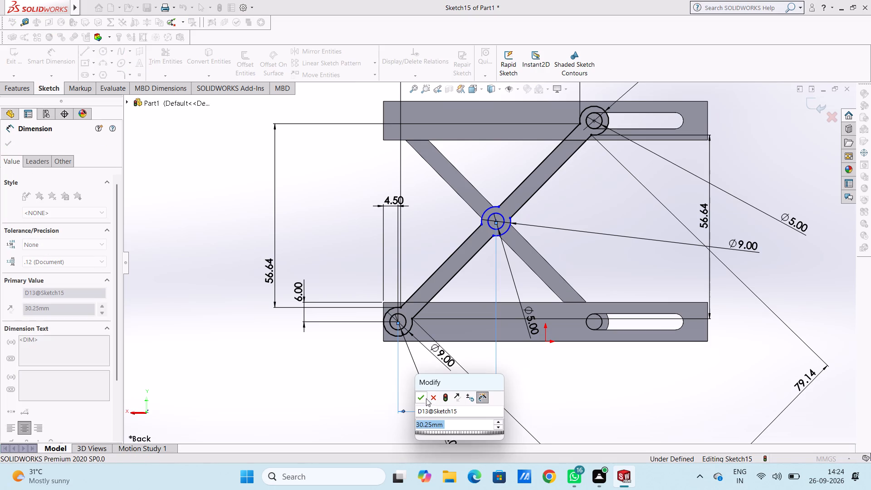
{"action": "left_click", "coordinate": [423, 396]}
{"action": "left_click", "coordinate": [367, 395]}
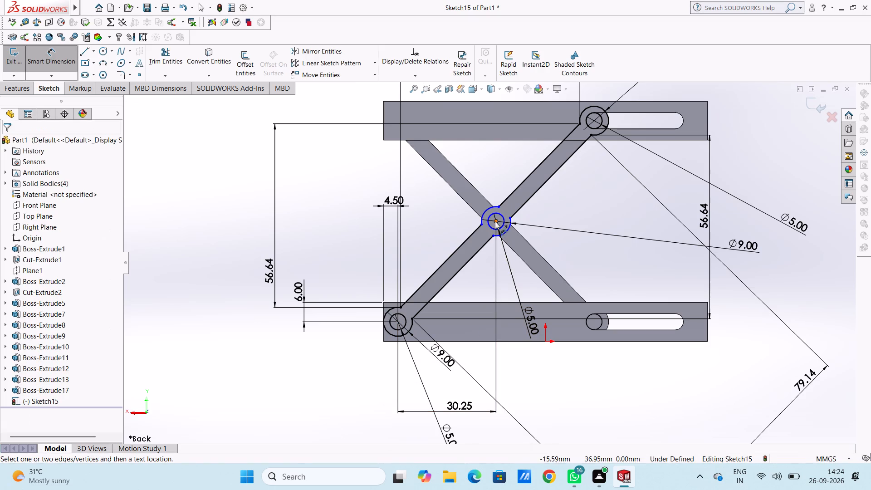
Dimension the vertical distance from the middle pivot circle's centre to the origin.
{"action": "left_click", "coordinate": [495, 220]}
{"action": "left_click", "coordinate": [546, 341]}
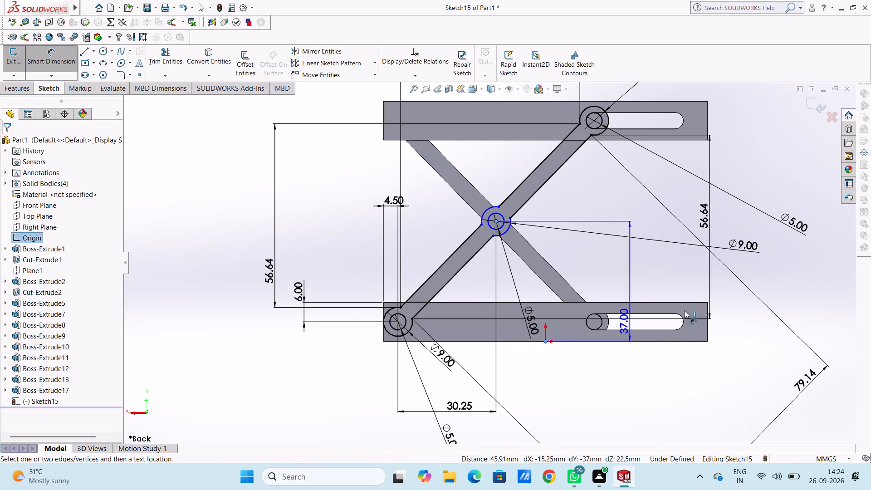
{"action": "left_click", "coordinate": [798, 288]}
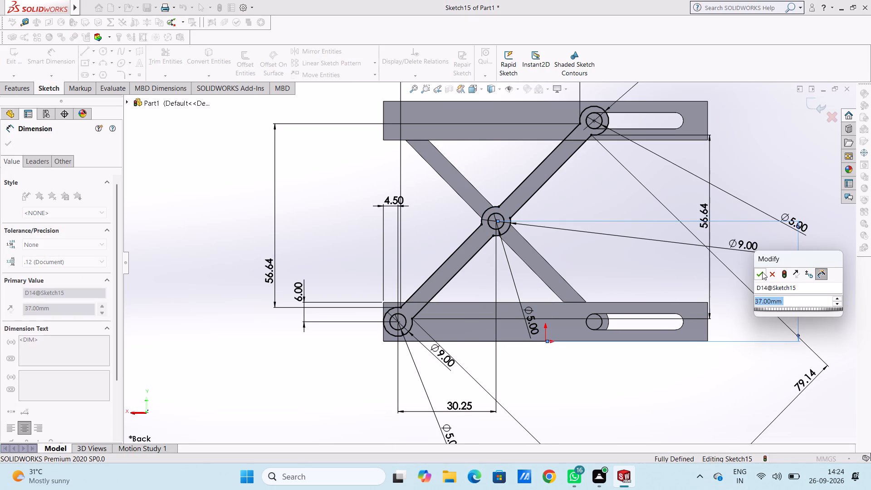
{"action": "left_click", "coordinate": [762, 272]}
{"action": "left_click", "coordinate": [757, 272]}
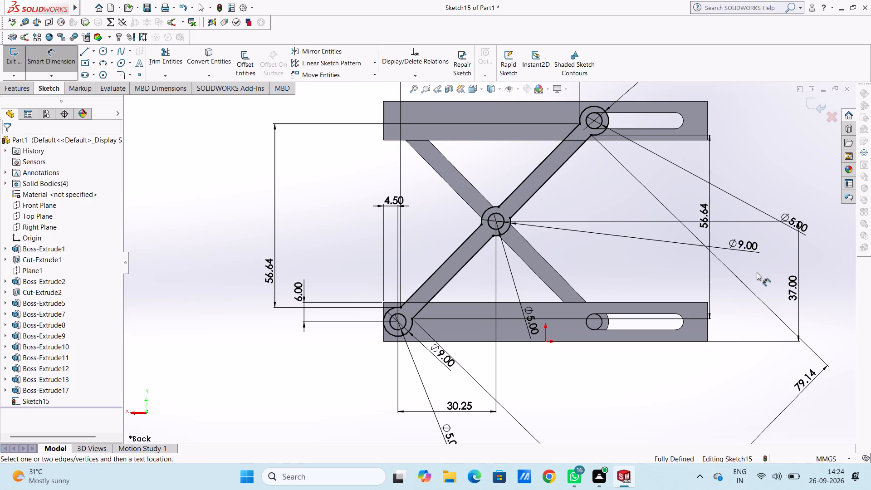
{"action": "key", "text": "Escape"}
{"action": "key", "text": "Escape"}
Extrude the back-side diagonal link sketch as a 1 mm blind boss.
{"action": "middle_click_drag", "start_coordinate": [738, 162], "coordinate": [732, 168]}
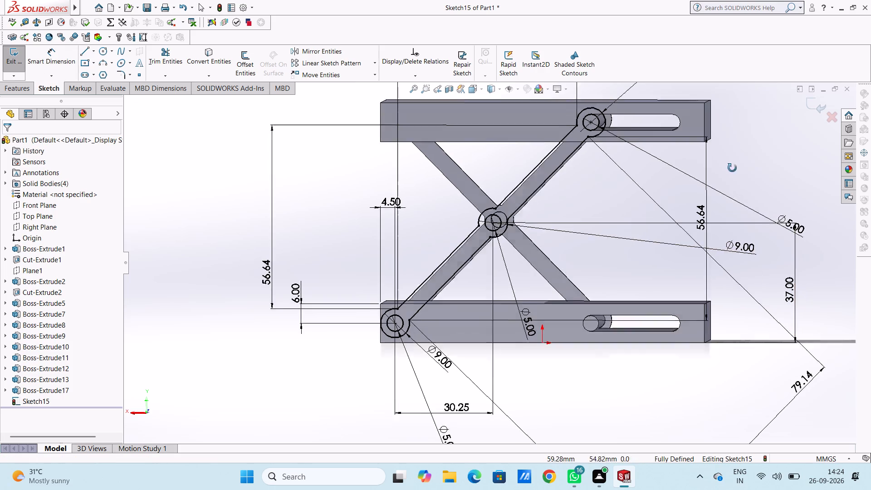
{"action": "middle_click_drag", "start_coordinate": [732, 168], "coordinate": [709, 199]}
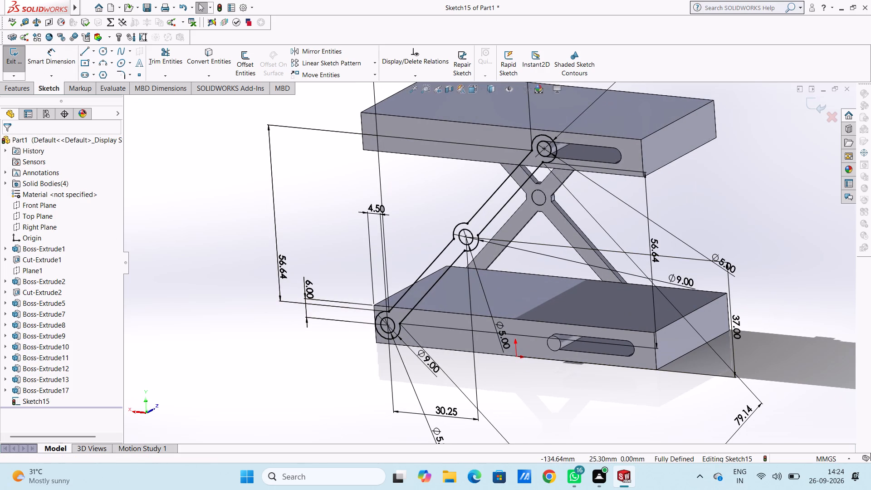
{"action": "left_click", "coordinate": [16, 86]}
{"action": "left_click", "coordinate": [15, 59]}
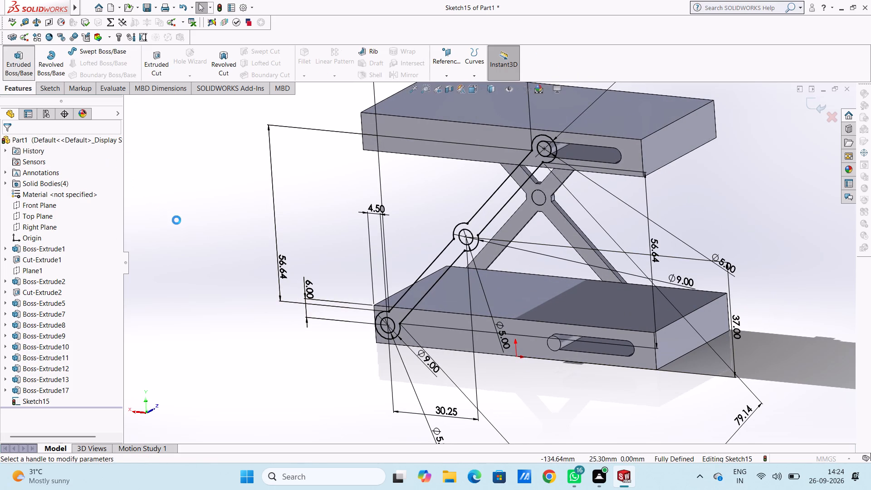
{"action": "key", "text": "1"}
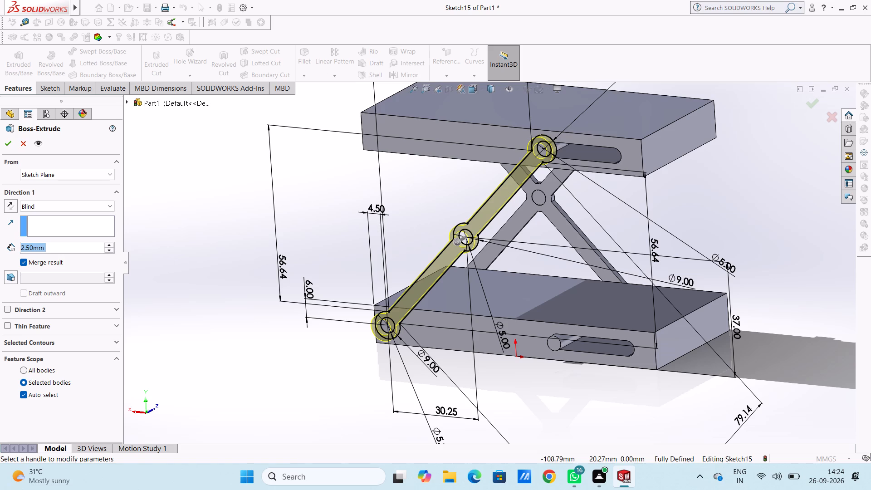
{"action": "key", "text": "Return"}
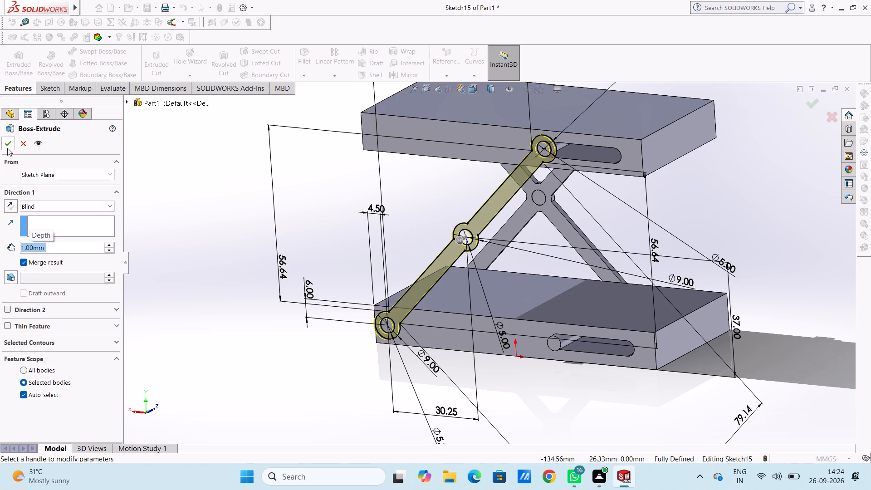
{"action": "left_click", "coordinate": [7, 147]}
{"action": "left_click", "coordinate": [169, 190]}
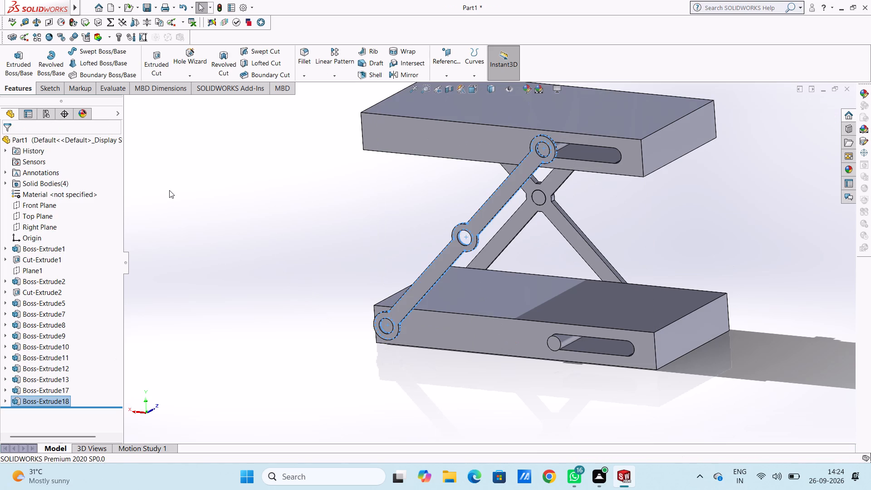
Start a sketch on the upper pin's back end face and draw 2.4 mm radius circles centred on the link's upper and lower pins.
{"action": "key", "text": "ctrl+2"}
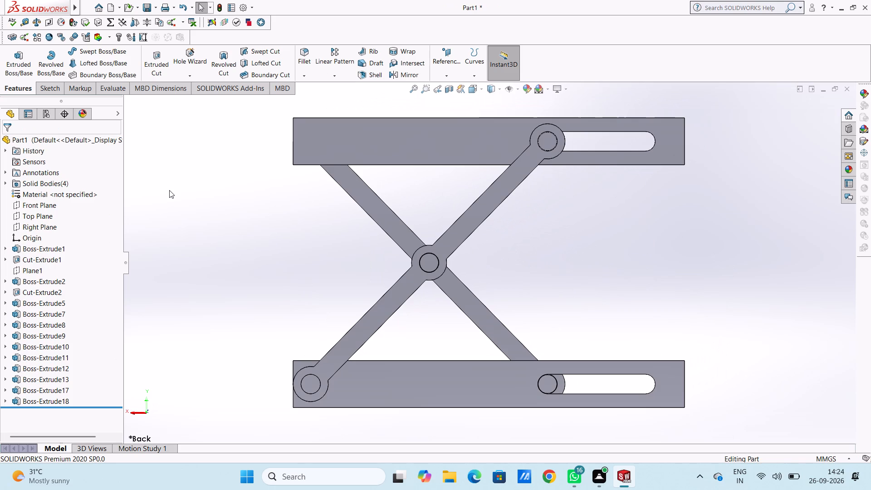
{"action": "left_click", "coordinate": [548, 141]}
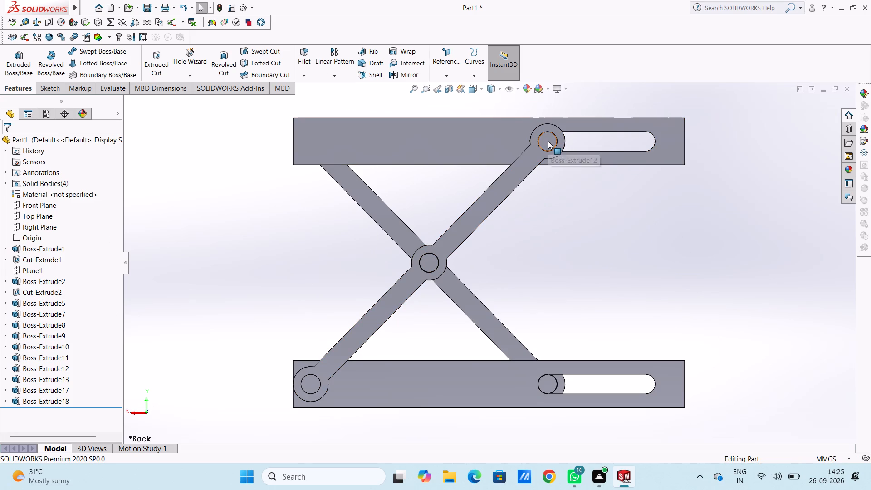
{"action": "left_click", "coordinate": [588, 117]}
{"action": "left_click", "coordinate": [588, 105]}
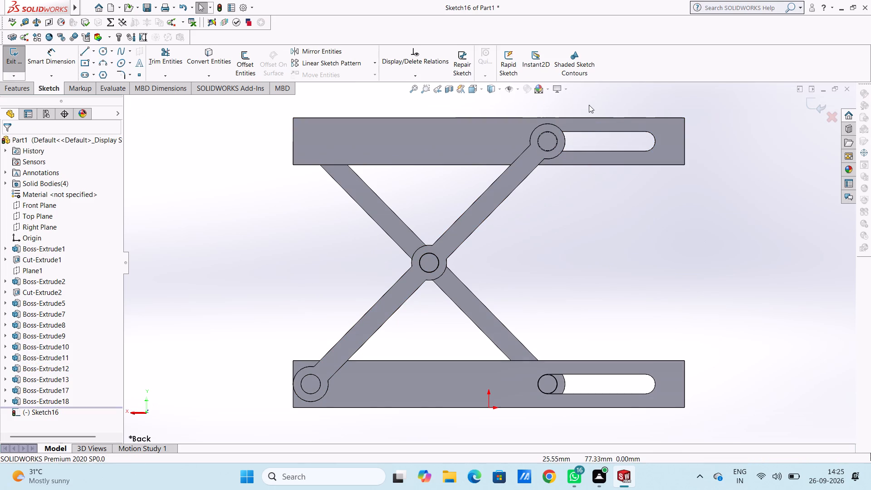
{"action": "left_click", "coordinate": [103, 49]}
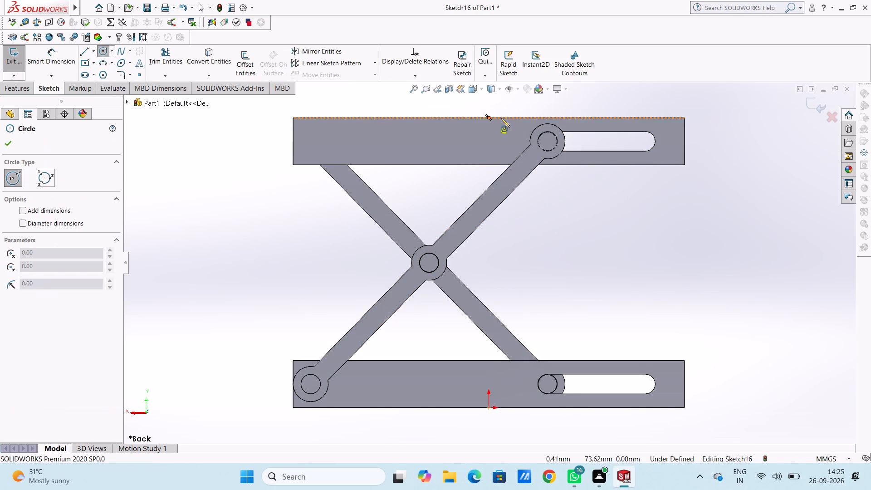
{"action": "left_click", "coordinate": [547, 140]}
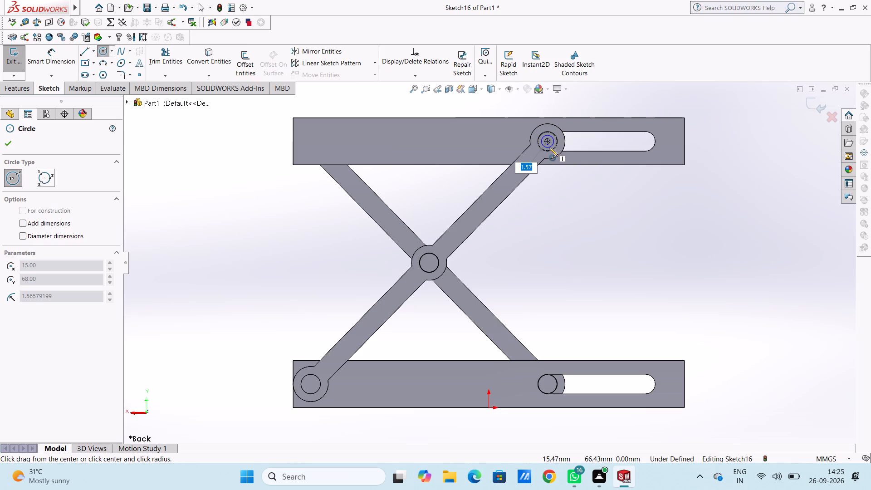
{"action": "type", "text": "2.4"}
{"action": "key", "text": "Return"}
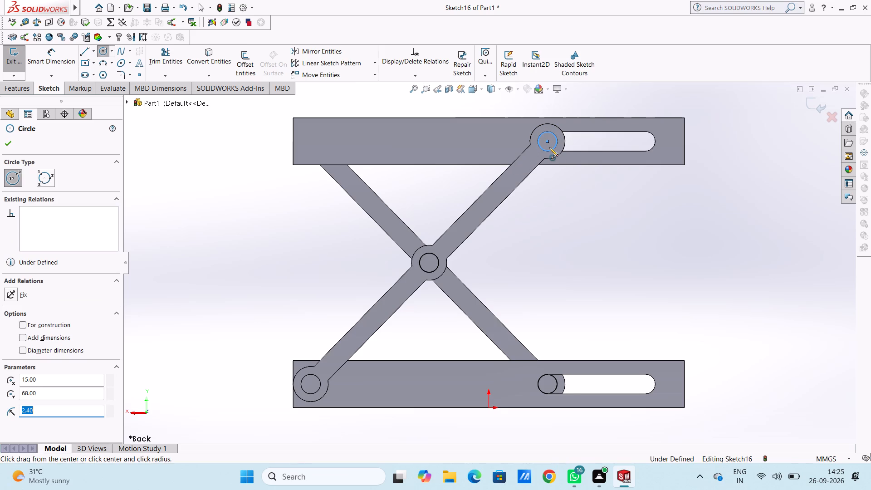
{"action": "left_click", "coordinate": [310, 383]}
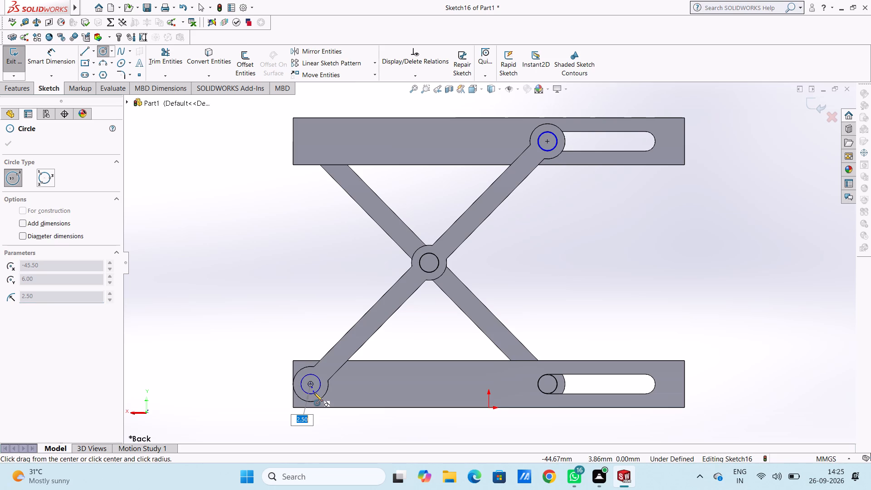
{"action": "type", "text": "2.4"}
{"action": "key", "text": "Return"}
{"action": "key", "text": "Escape"}
{"action": "key", "text": "Escape"}
Add diameter dimensions to the lower and upper pin circles.
{"action": "scroll", "coordinate": [314, 392], "scroll_direction": "up", "scroll_amount": 3}
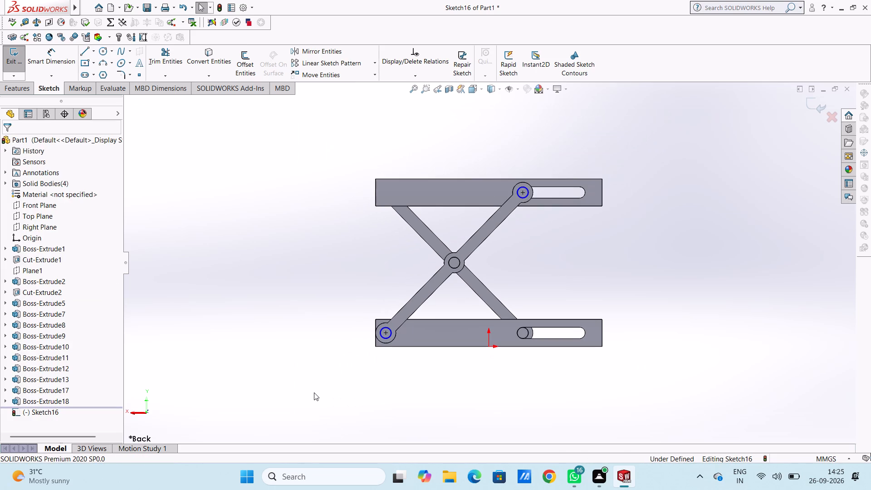
{"action": "left_click", "coordinate": [59, 61]}
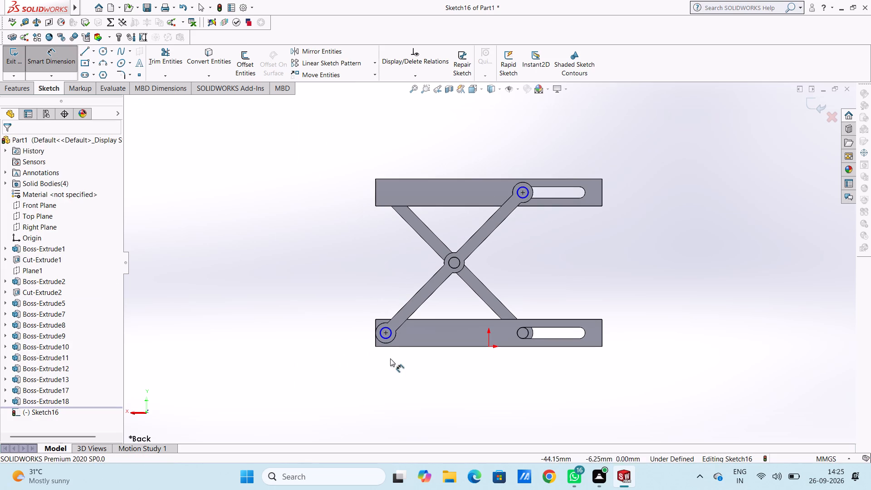
{"action": "left_click", "coordinate": [385, 338]}
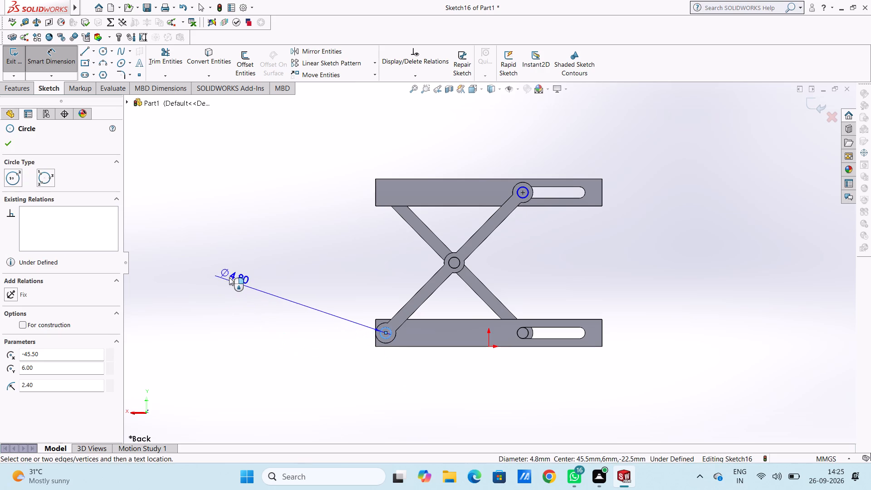
{"action": "left_click", "coordinate": [232, 265]}
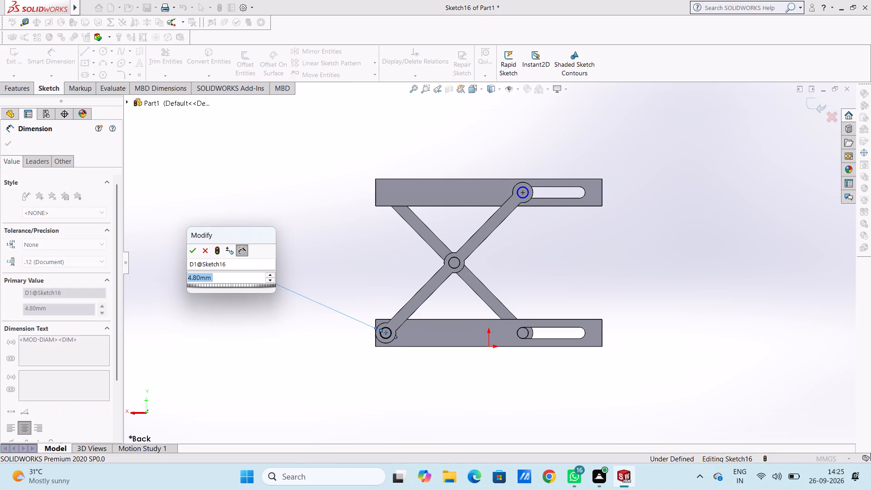
{"action": "left_click", "coordinate": [192, 252]}
{"action": "left_click", "coordinate": [208, 208]}
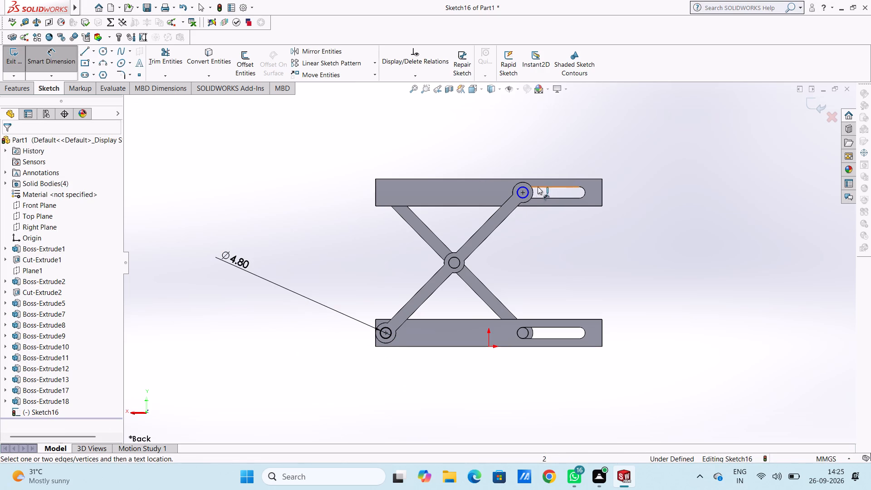
{"action": "left_click", "coordinate": [528, 192]}
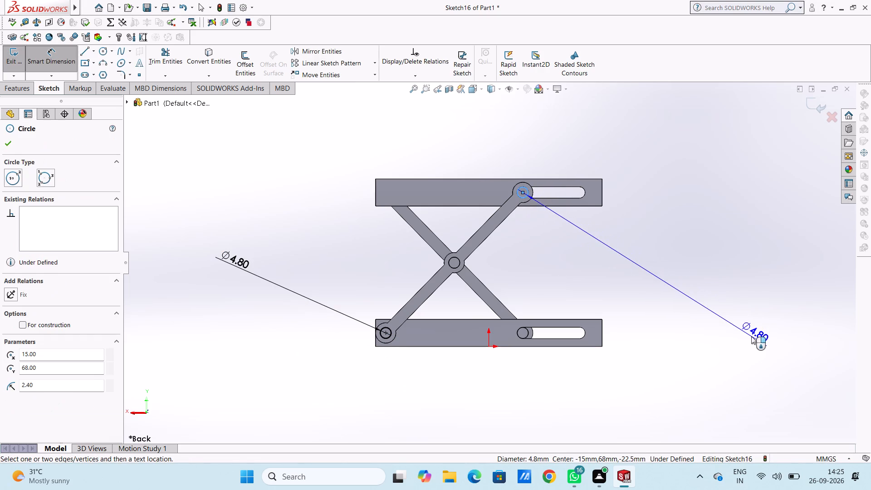
{"action": "left_click", "coordinate": [751, 336]}
{"action": "left_click", "coordinate": [715, 322]}
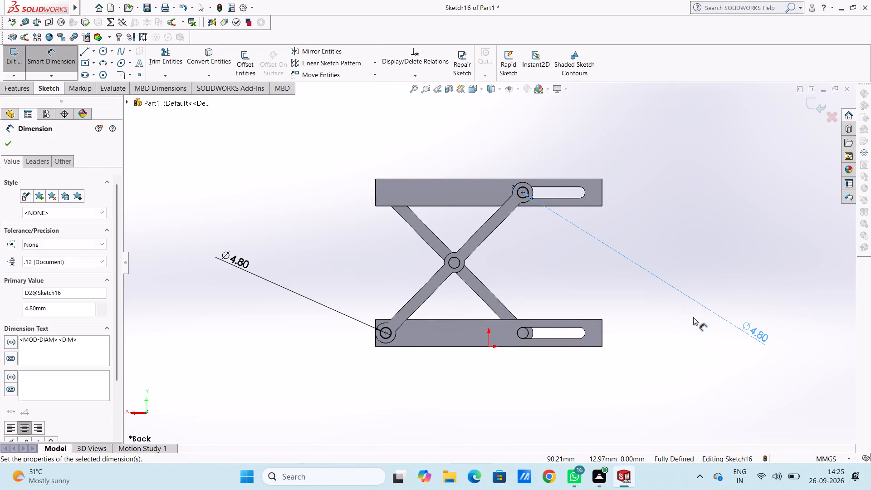
{"action": "key", "text": "Escape"}
{"action": "key", "text": "Escape"}
Extrude the two pin circles as a 2.5 mm blind boss.
{"action": "middle_click_drag", "start_coordinate": [689, 223], "coordinate": [671, 279]}
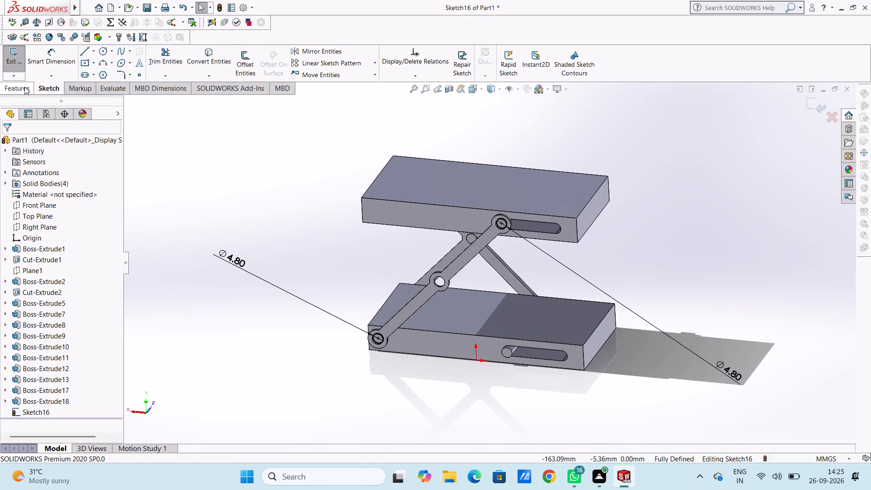
{"action": "left_click", "coordinate": [21, 88]}
{"action": "left_click", "coordinate": [18, 62]}
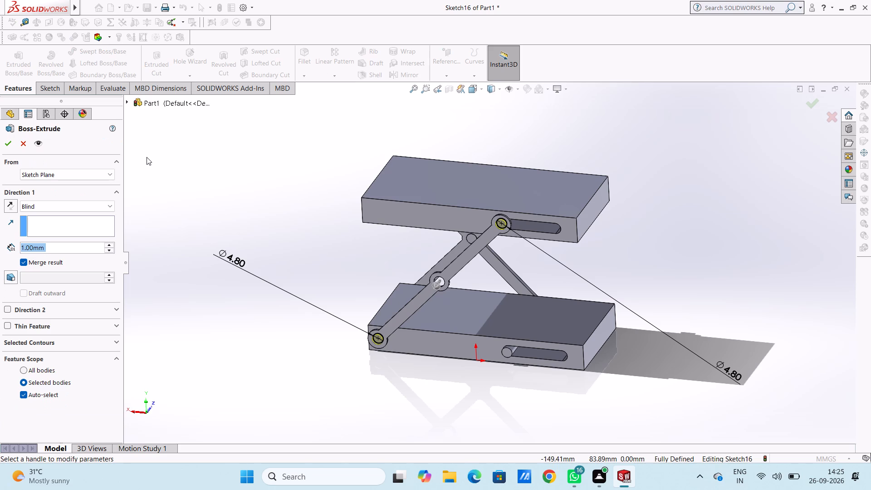
{"action": "type", "text": "2.5"}
{"action": "key", "text": "Return"}
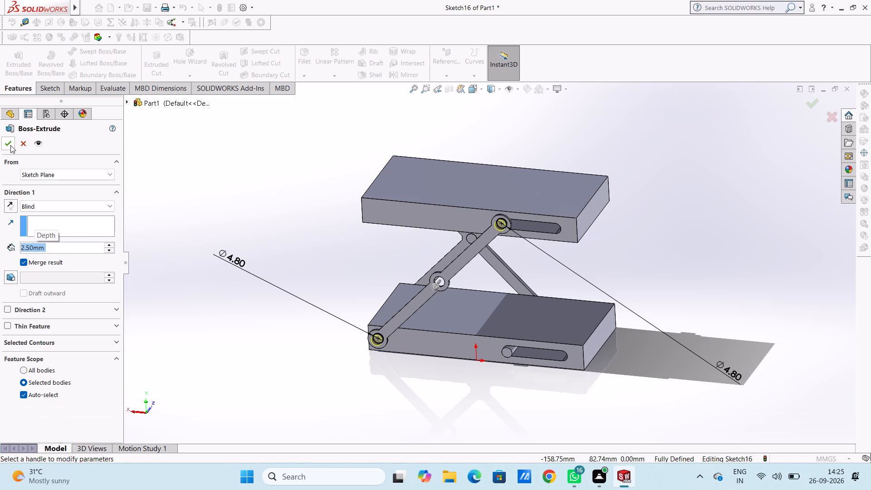
{"action": "left_click", "coordinate": [10, 145]}
{"action": "left_click", "coordinate": [168, 183]}
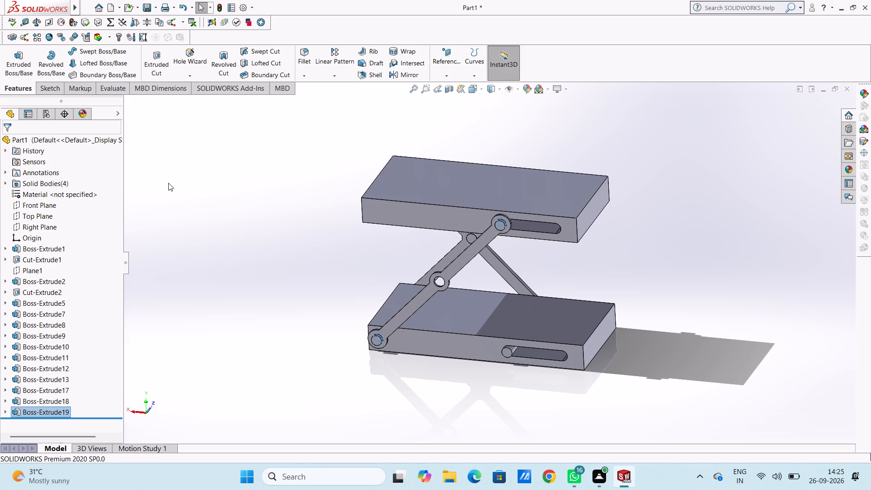
Examine the scissor linkage from several sides, checking the back-side link and its pins against the front-side links.
{"action": "middle_click_drag", "start_coordinate": [198, 187], "coordinate": [254, 185]}
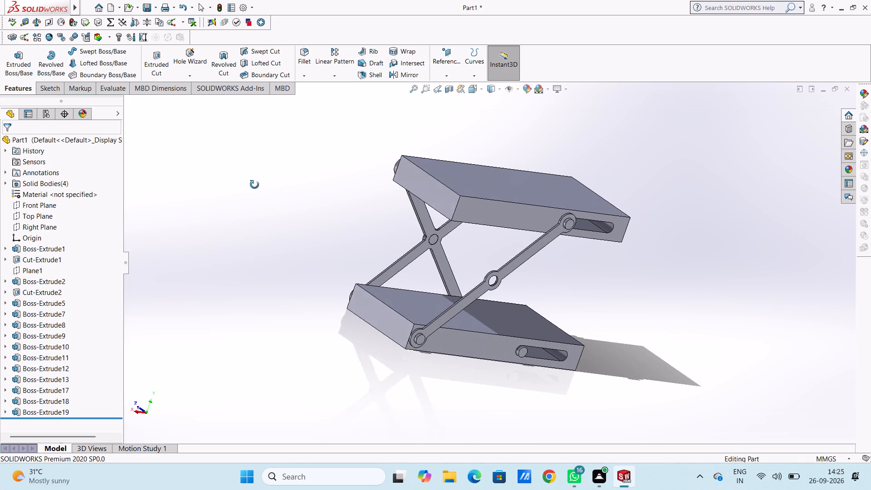
{"action": "middle_click_drag", "start_coordinate": [254, 185], "coordinate": [231, 154]}
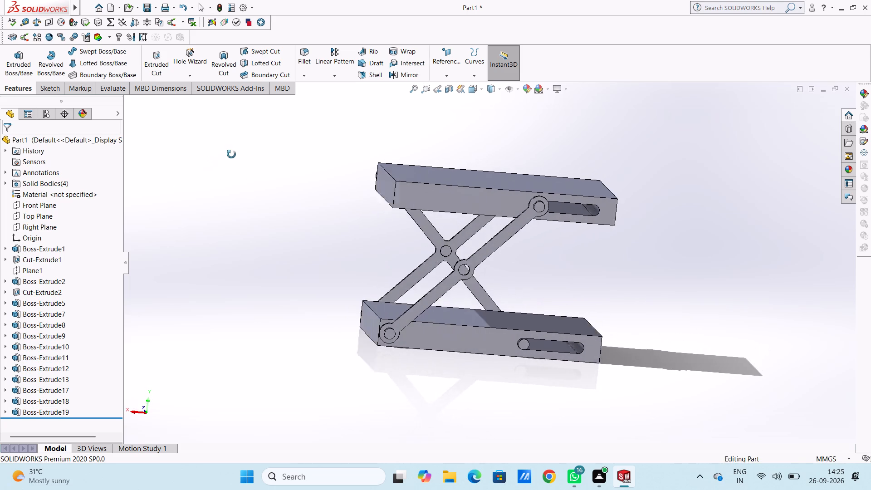
{"action": "middle_click_drag", "start_coordinate": [231, 154], "coordinate": [362, 206]}
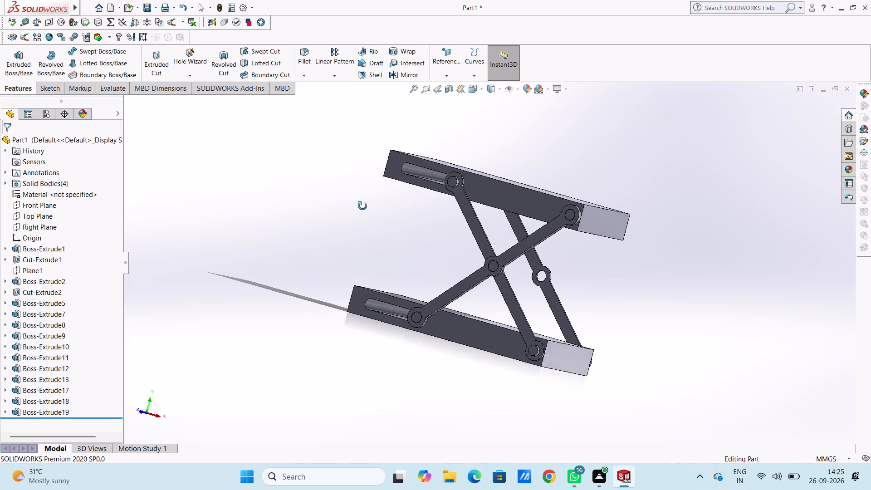
{"action": "middle_click_drag", "start_coordinate": [362, 206], "coordinate": [220, 173]}
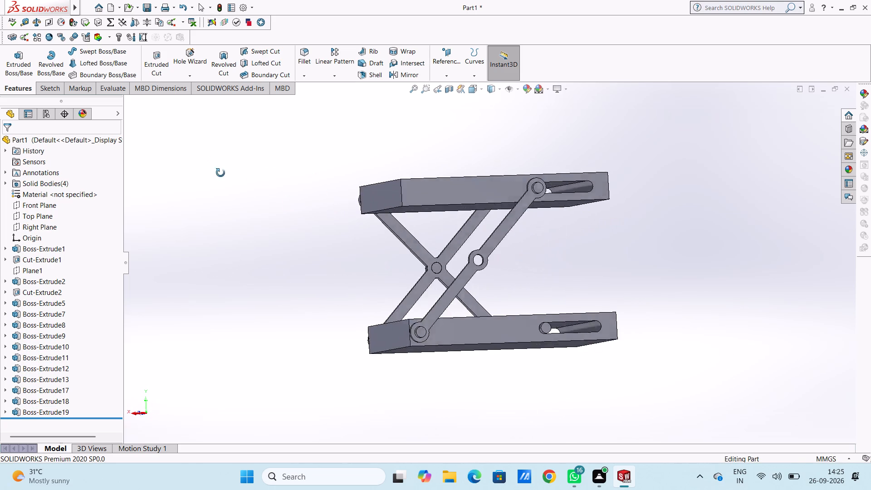
{"action": "middle_click_drag", "start_coordinate": [220, 173], "coordinate": [205, 199]}
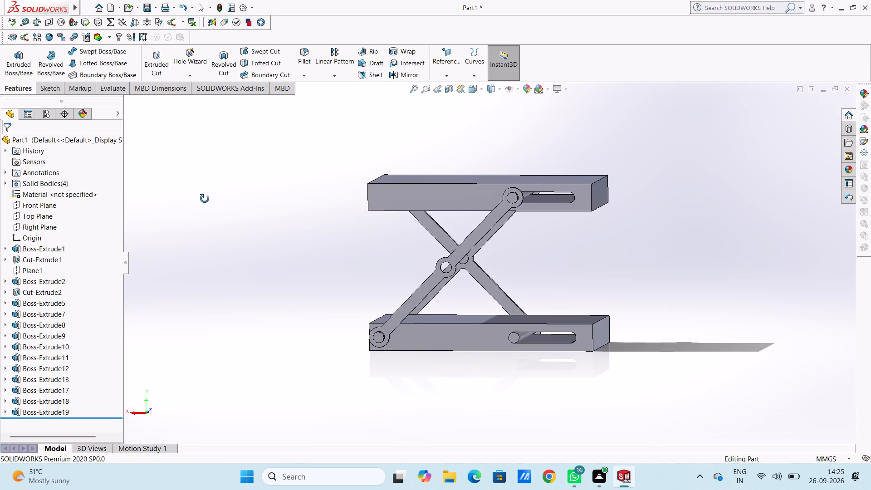
{"action": "middle_click_drag", "start_coordinate": [205, 199], "coordinate": [131, 202]}
{"action": "scroll", "coordinate": [133, 201], "scroll_direction": "down", "scroll_amount": 1}
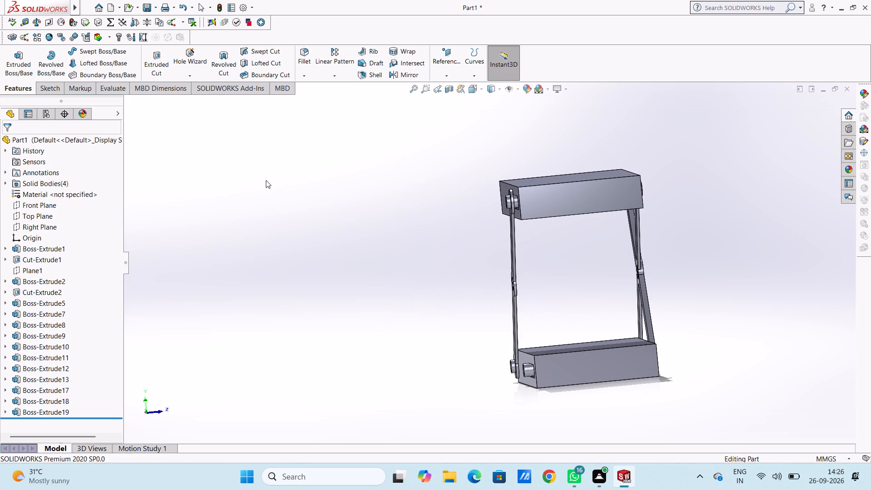
{"action": "middle_click_drag", "start_coordinate": [266, 180], "coordinate": [262, 180]}
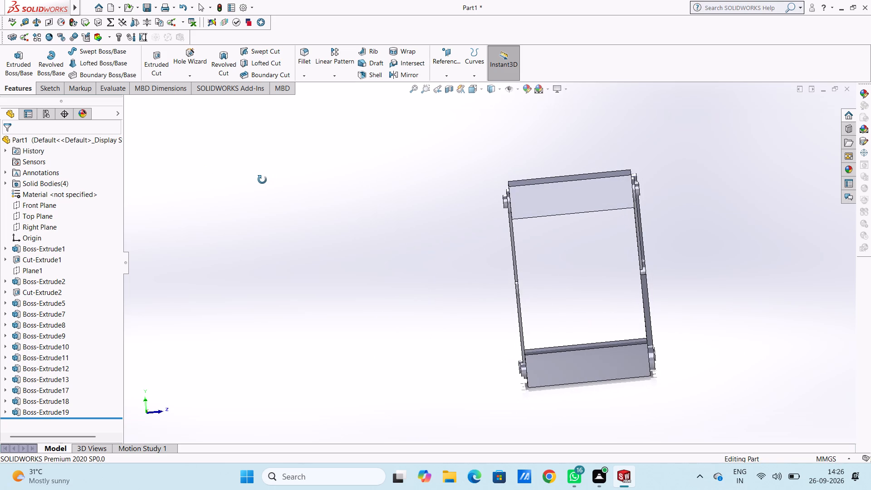
{"action": "middle_click_drag", "start_coordinate": [262, 180], "coordinate": [266, 196]}
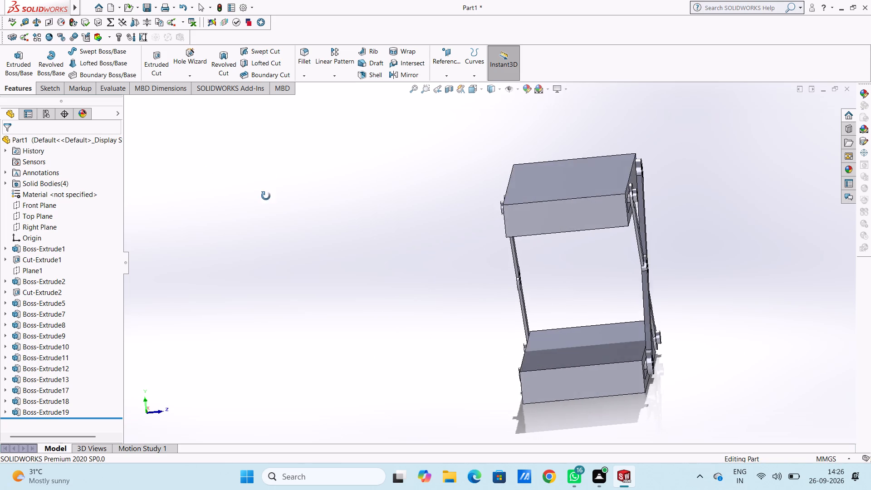
{"action": "middle_click_drag", "start_coordinate": [266, 196], "coordinate": [364, 192]}
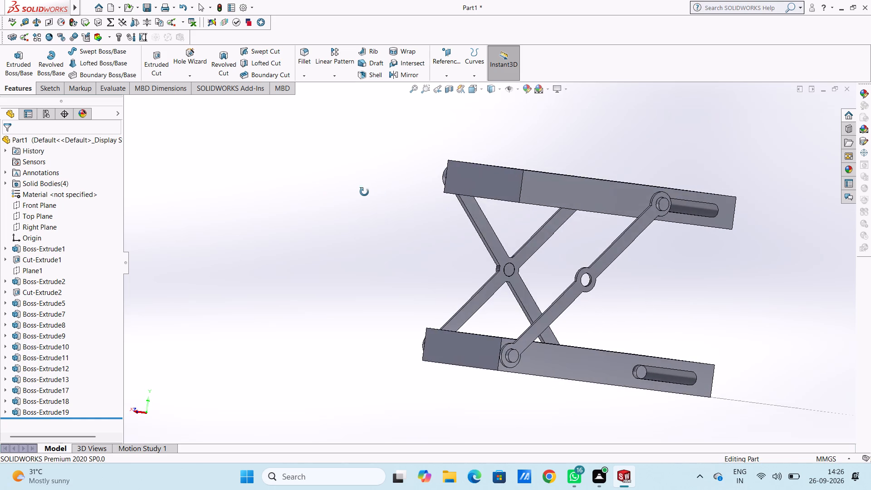
{"action": "middle_click_drag", "start_coordinate": [364, 192], "coordinate": [352, 193]}
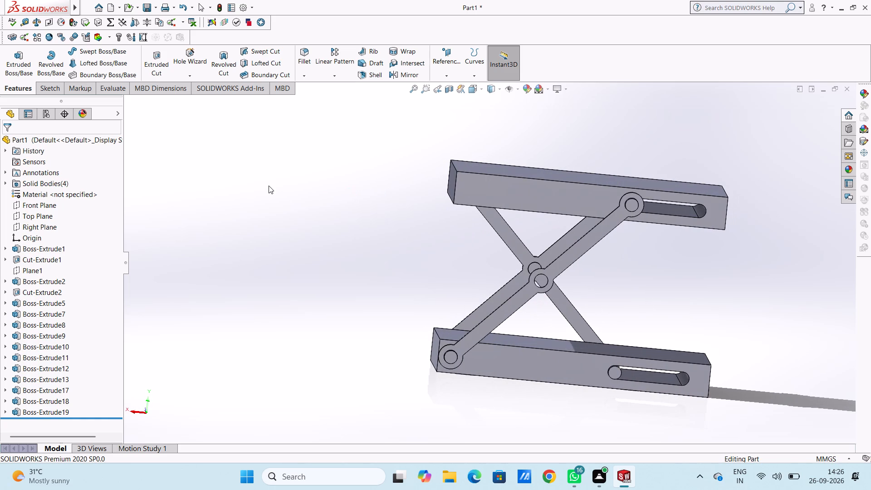
Start a sketch on the upper block's back face and draw concentric 2.5 mm and 4.5 mm radius circles near its unslotted end.
{"action": "key", "text": "ctrl+1"}
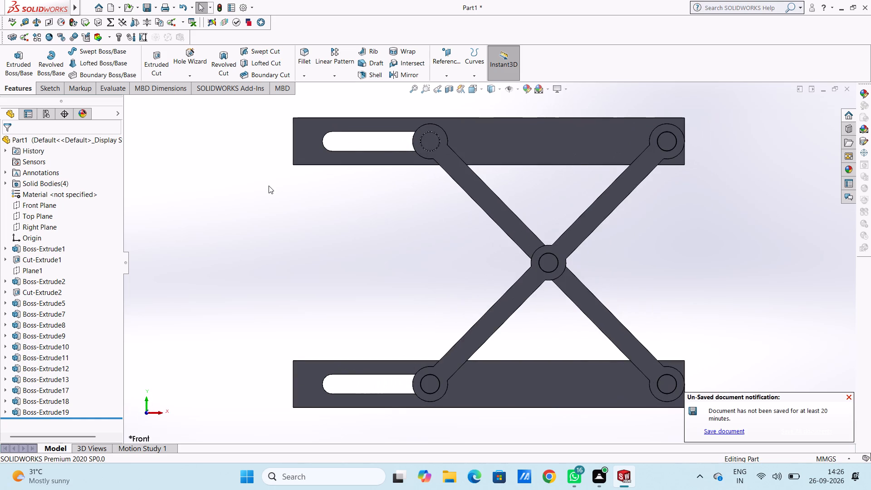
{"action": "key", "text": "ctrl+2"}
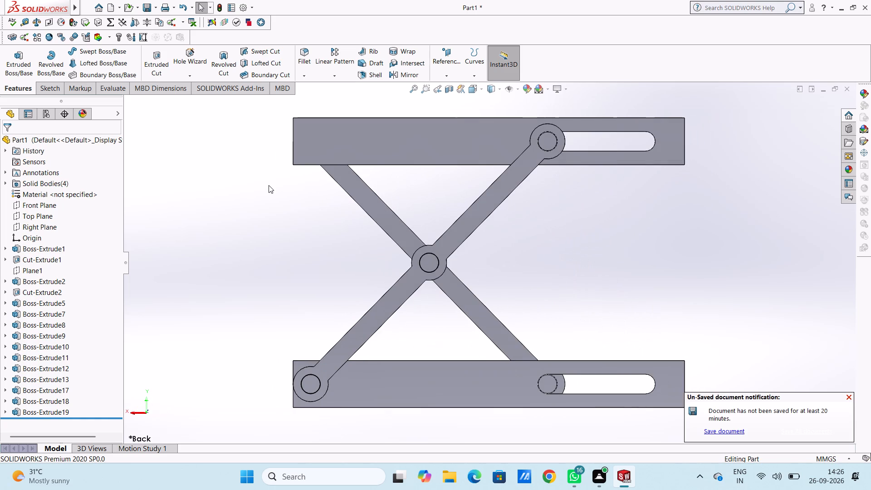
{"action": "left_click", "coordinate": [372, 148]}
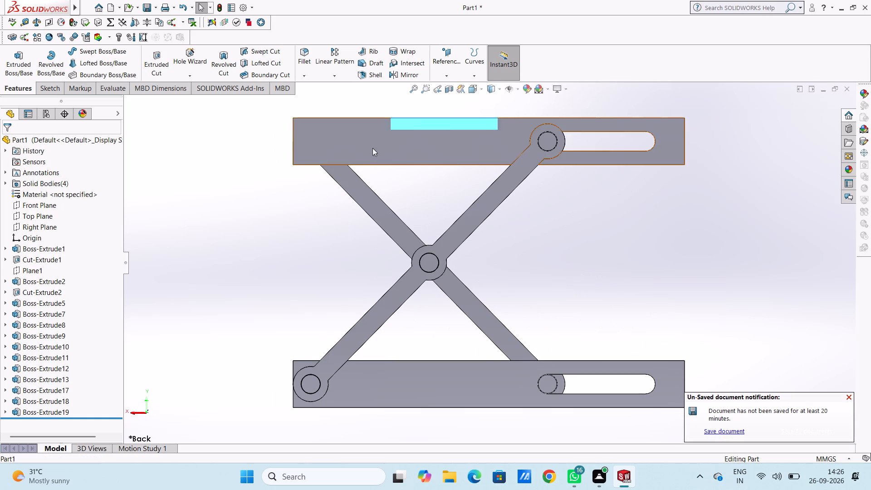
{"action": "left_click", "coordinate": [412, 123]}
{"action": "left_click", "coordinate": [270, 267]}
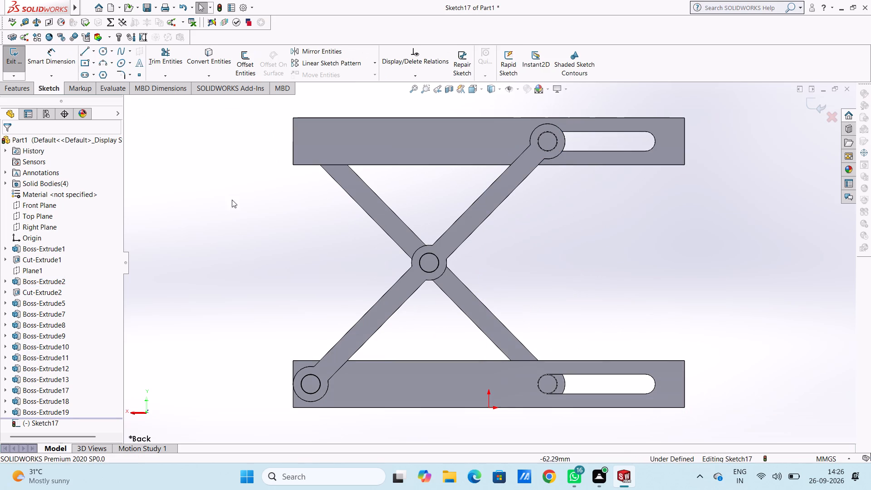
{"action": "left_click", "coordinate": [98, 49]}
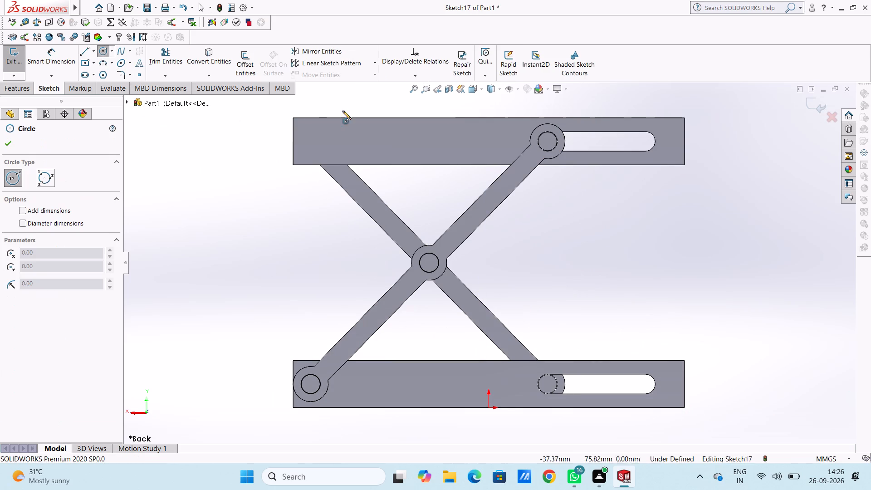
{"action": "left_click", "coordinate": [311, 139]}
{"action": "type", "text": "2.5"}
{"action": "key", "text": "Return"}
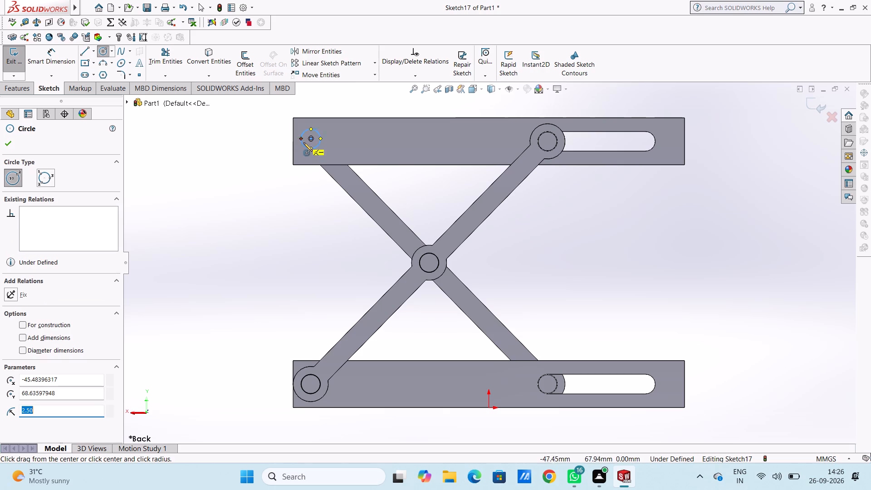
{"action": "left_click", "coordinate": [310, 138]}
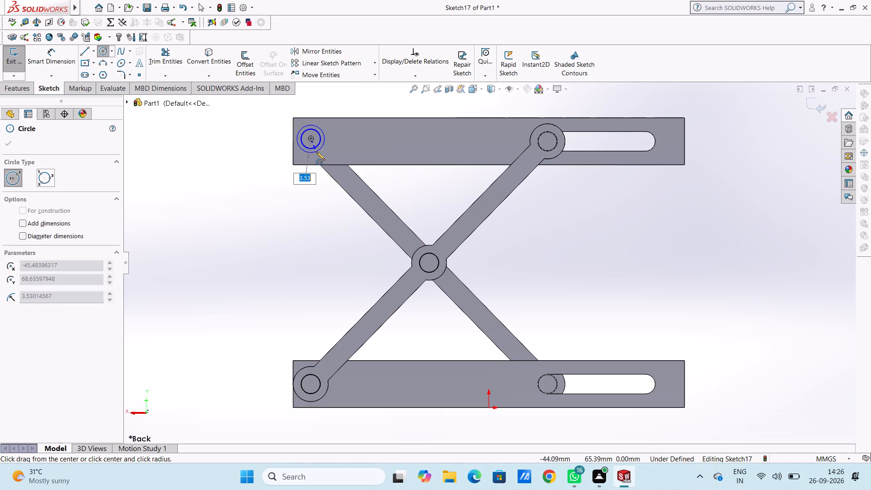
{"action": "type", "text": "4.5"}
{"action": "key", "text": "Return"}
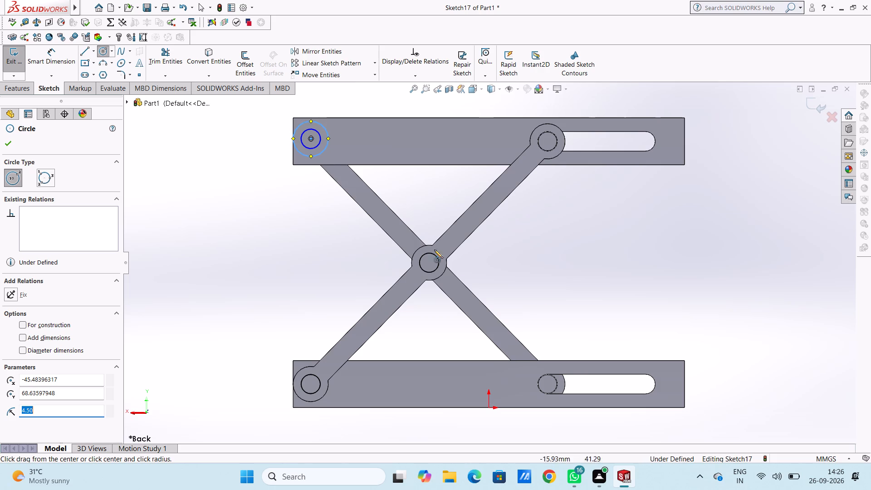
Draw concentric circles of 2.5 mm and 4.5 mm radius centred on the pin in the lower block's slot.
{"action": "left_click", "coordinate": [546, 383]}
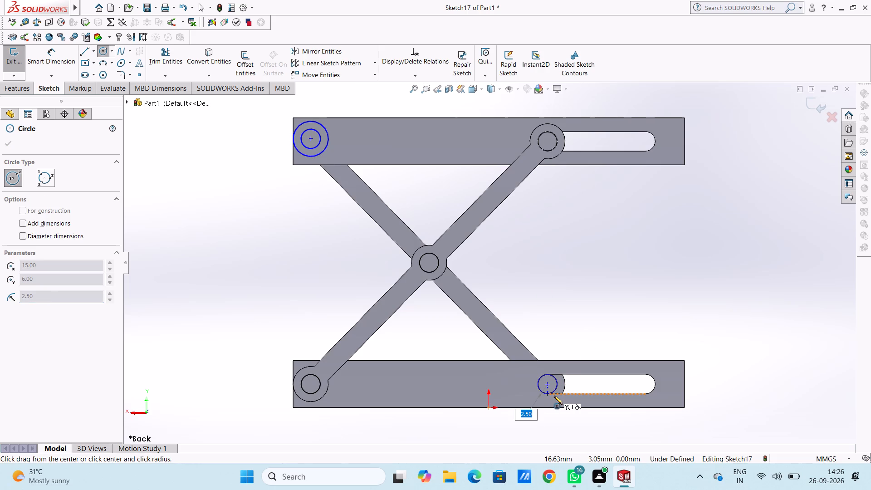
{"action": "left_click", "coordinate": [554, 396]}
{"action": "left_click", "coordinate": [546, 384]}
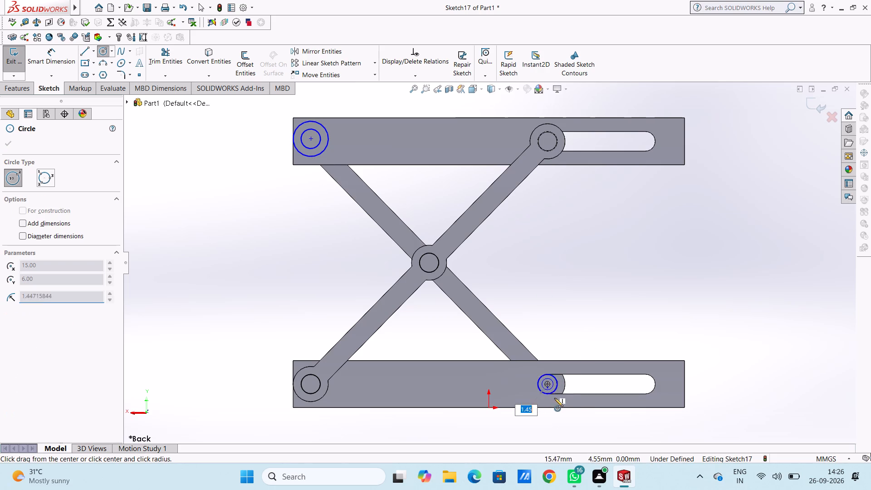
{"action": "type", "text": "4.5"}
{"action": "key", "text": "Return"}
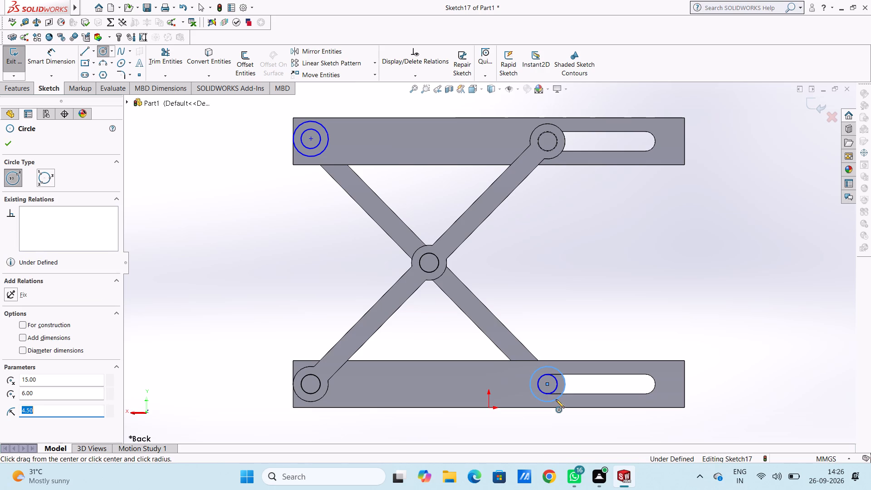
{"action": "key", "text": "Escape"}
{"action": "key", "text": "Escape"}
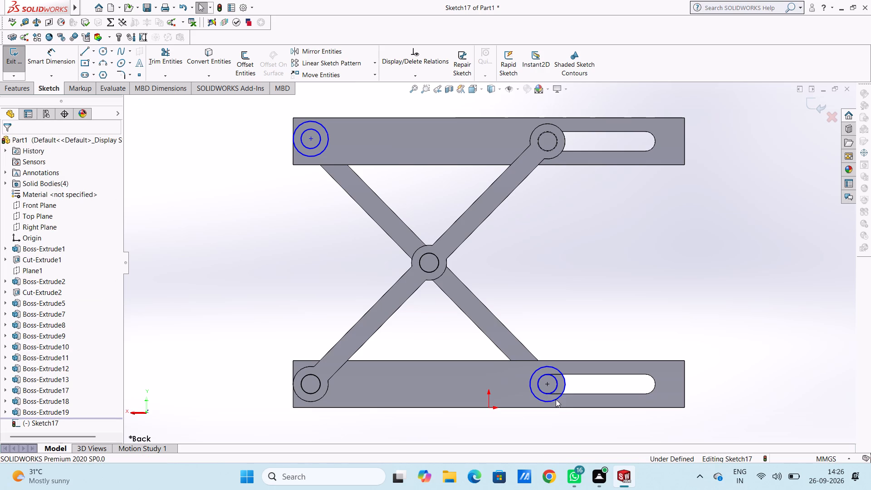
Add diameter dimensions to the outer and inner circles on the upper block.
{"action": "scroll", "coordinate": [556, 399], "scroll_direction": "up", "scroll_amount": 3}
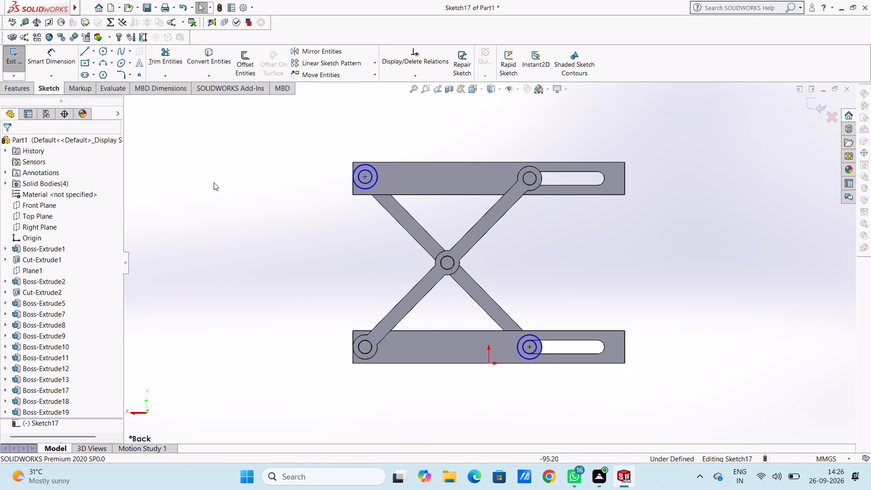
{"action": "left_click", "coordinate": [54, 60]}
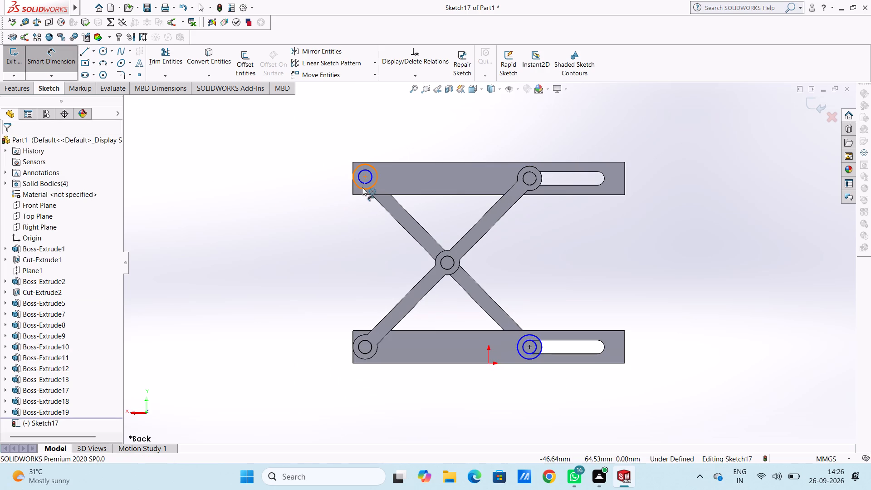
{"action": "left_click", "coordinate": [362, 187]}
{"action": "left_click", "coordinate": [238, 320]}
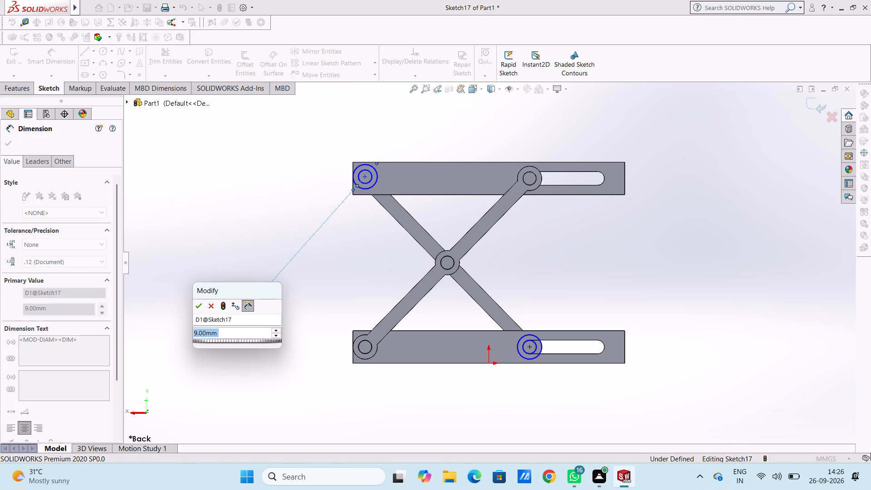
{"action": "left_click", "coordinate": [197, 310]}
{"action": "left_click", "coordinate": [196, 252]}
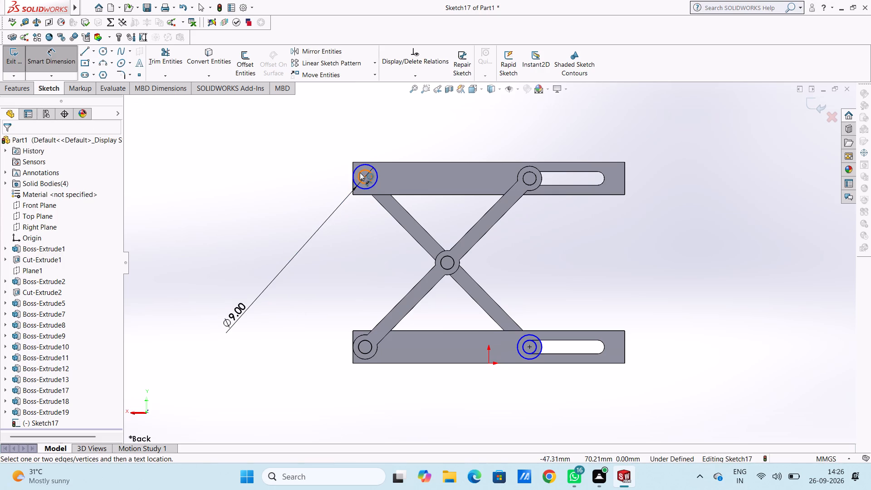
{"action": "left_click", "coordinate": [360, 172]}
{"action": "left_click", "coordinate": [219, 257]}
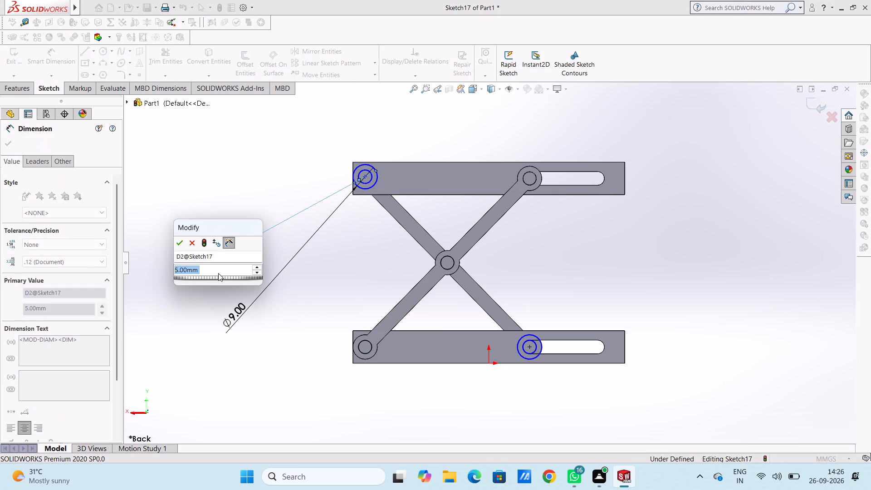
{"action": "left_click", "coordinate": [180, 245]}
{"action": "left_click", "coordinate": [203, 189]}
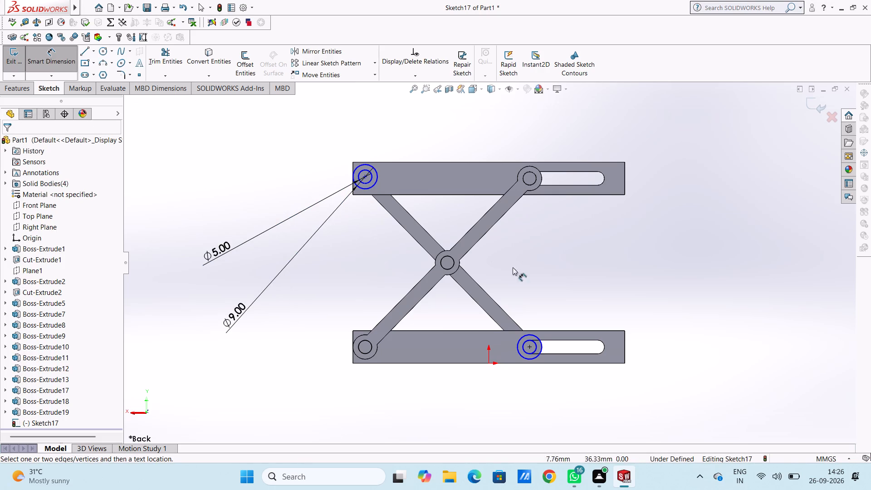
Add diameter dimensions to the outer and inner circles around the lower block's slot pin.
{"action": "left_click", "coordinate": [533, 336]}
{"action": "left_click", "coordinate": [692, 226]}
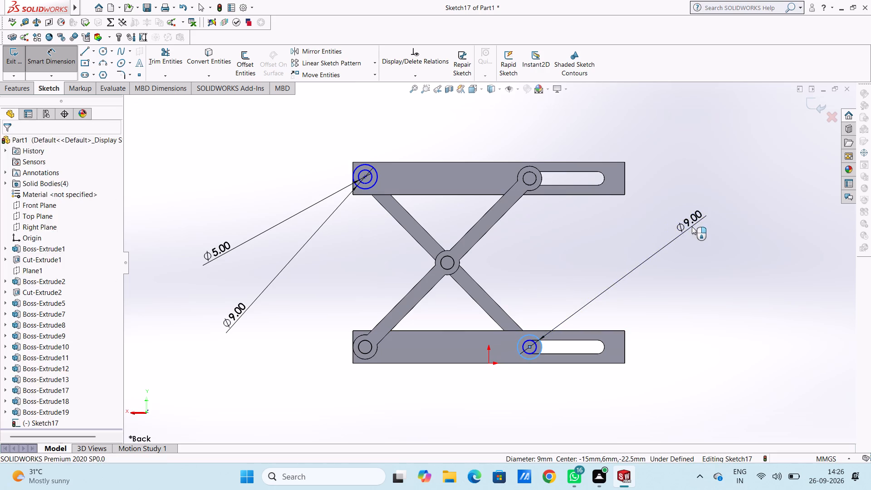
{"action": "left_click", "coordinate": [650, 213]}
{"action": "left_click", "coordinate": [601, 243]}
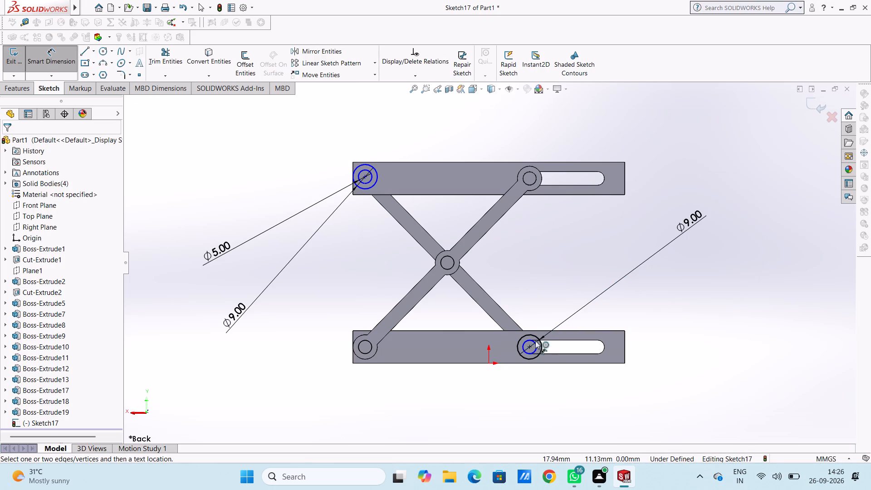
{"action": "left_click", "coordinate": [534, 350]}
{"action": "left_click", "coordinate": [738, 291]}
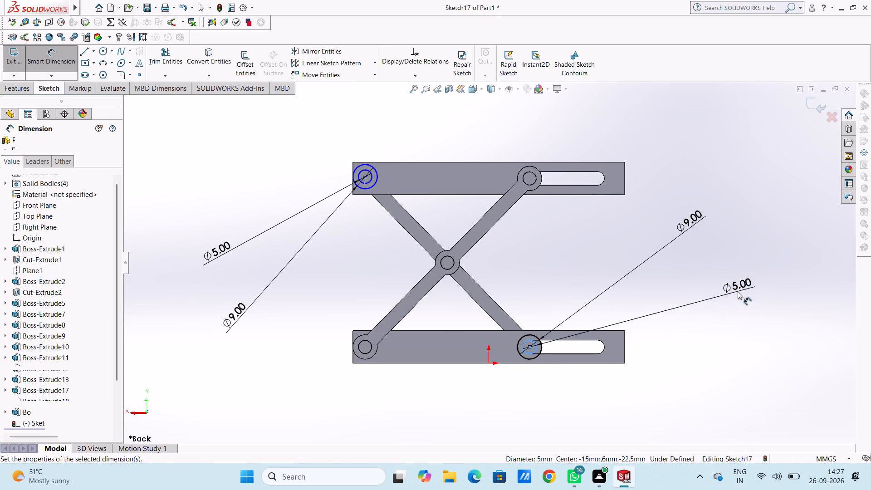
{"action": "left_click", "coordinate": [693, 273]}
{"action": "left_click", "coordinate": [685, 275]}
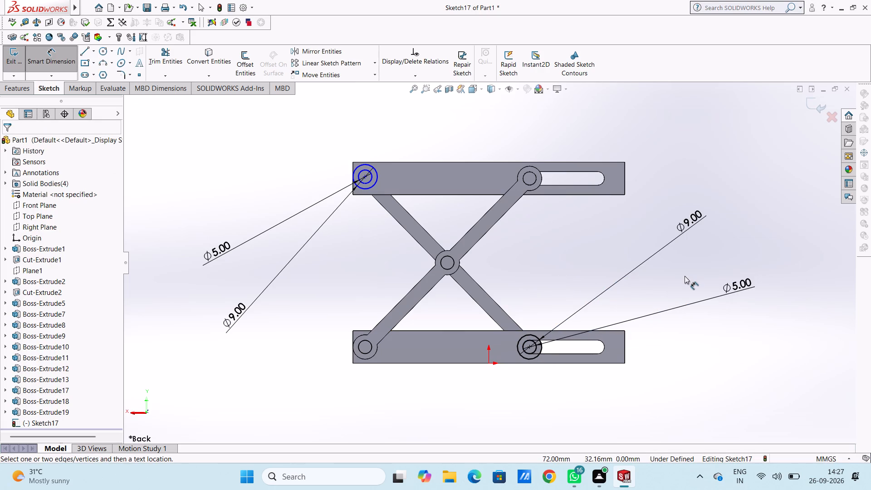
Dimension the upper circles' centre 6 mm from the upper block's top edge.
{"action": "left_click", "coordinate": [363, 177]}
{"action": "left_click", "coordinate": [383, 161]}
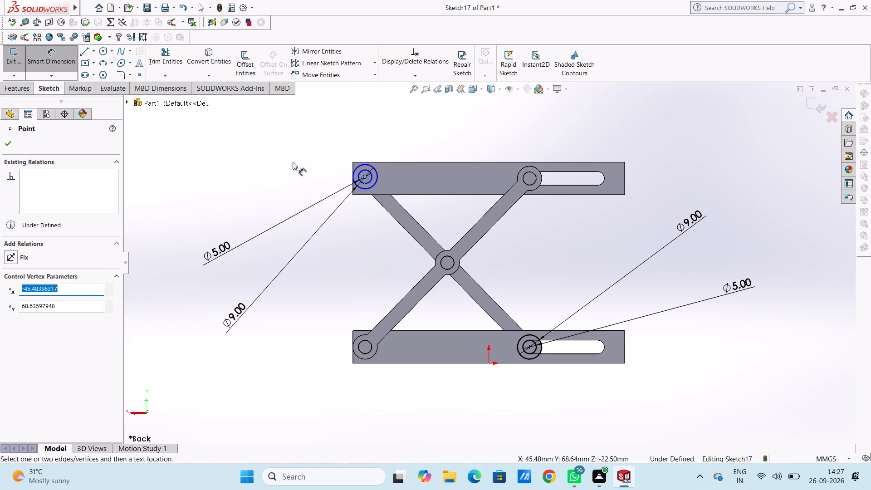
{"action": "left_click", "coordinate": [387, 162]}
{"action": "left_click", "coordinate": [209, 173]}
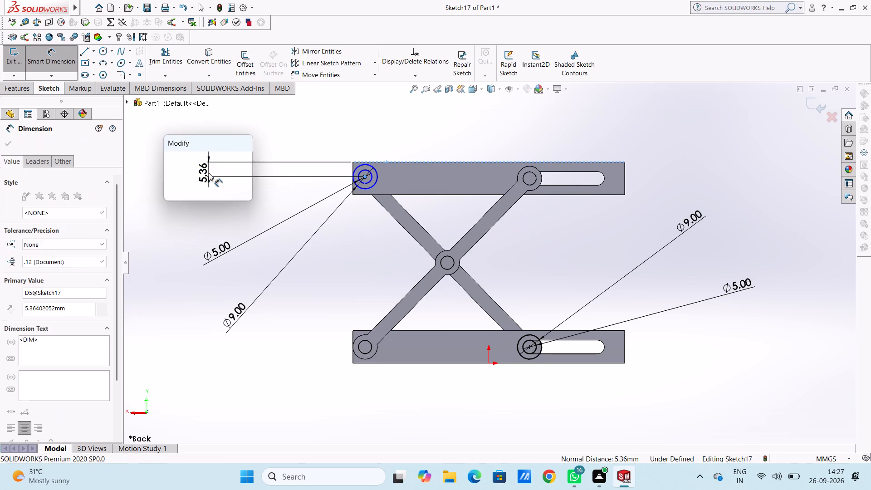
{"action": "key", "text": "6"}
{"action": "key", "text": "Return"}
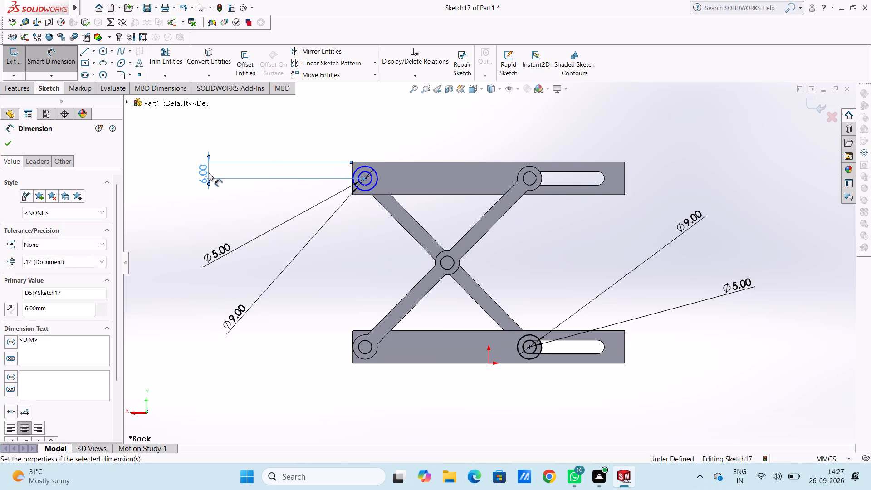
Dimension the upper circles' centre 4.5 mm from the upper block's nearest end edge.
{"action": "left_click", "coordinate": [293, 140]}
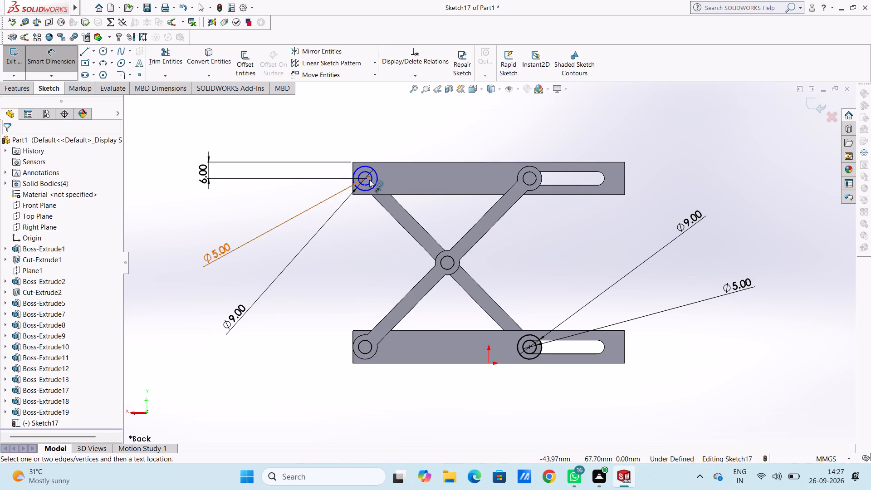
{"action": "left_click", "coordinate": [366, 177]}
{"action": "left_click", "coordinate": [352, 169]}
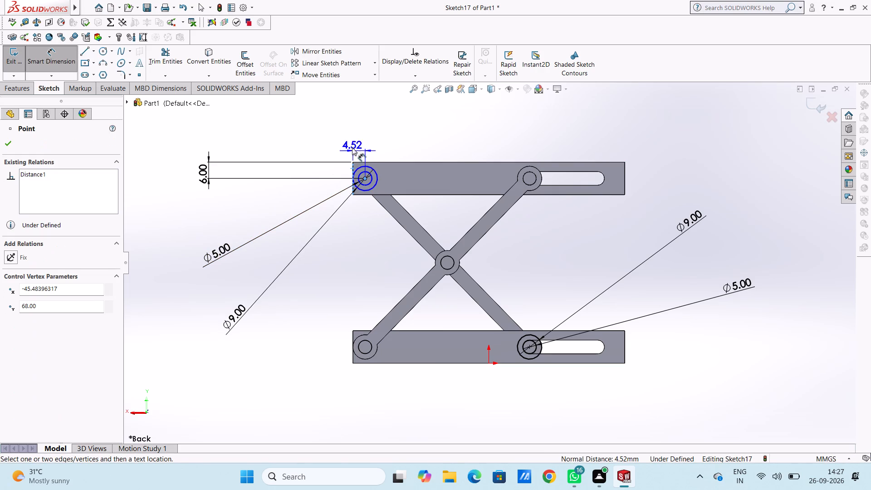
{"action": "left_click", "coordinate": [352, 110]}
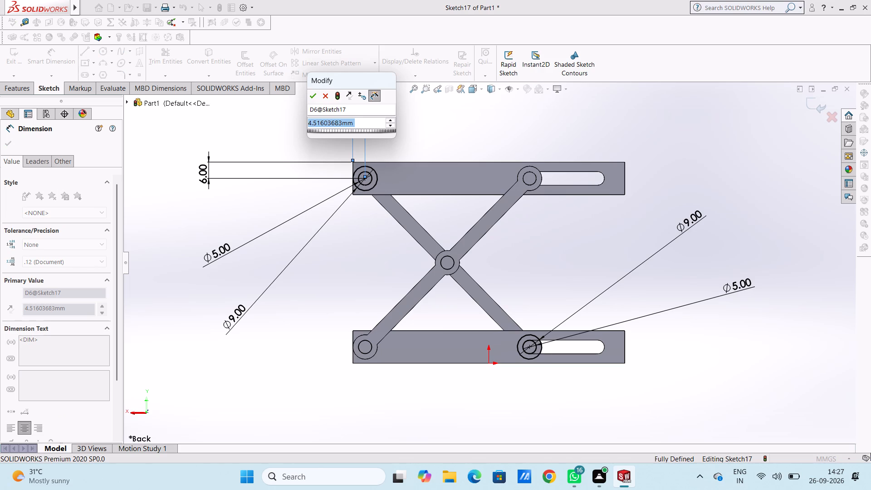
{"action": "type", "text": "4.5"}
{"action": "key", "text": "Return"}
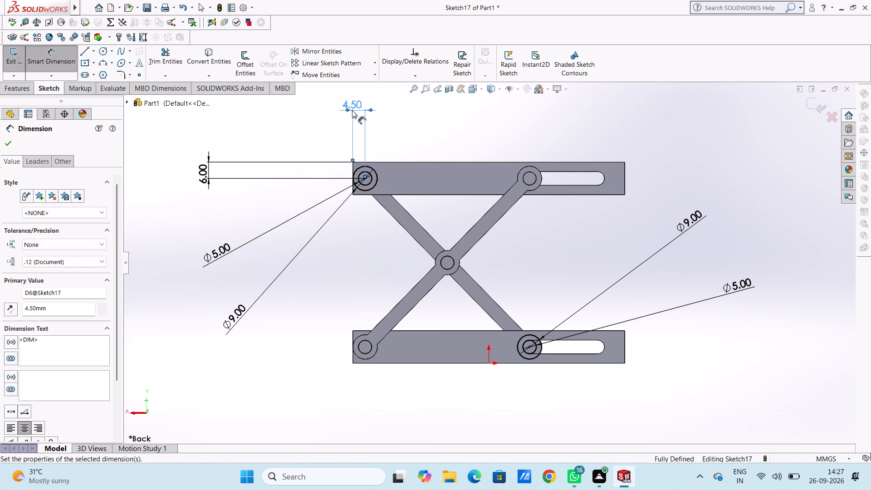
{"action": "left_click", "coordinate": [301, 148]}
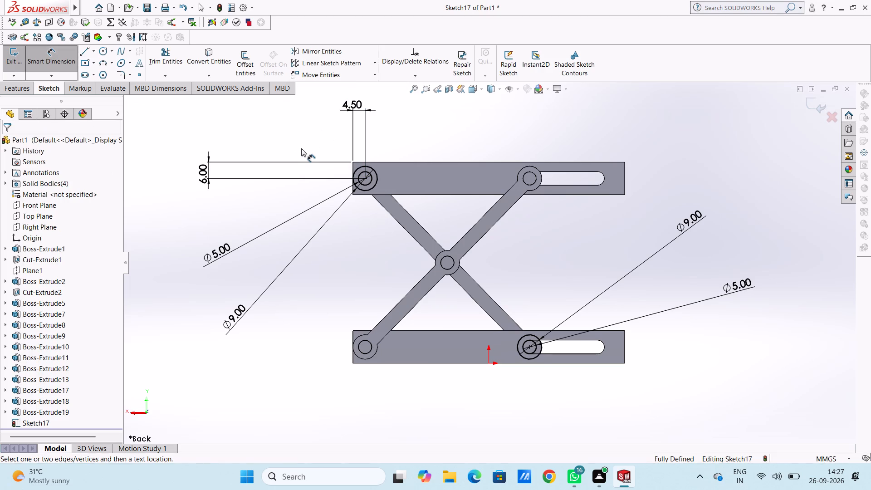
{"action": "key", "text": "Escape"}
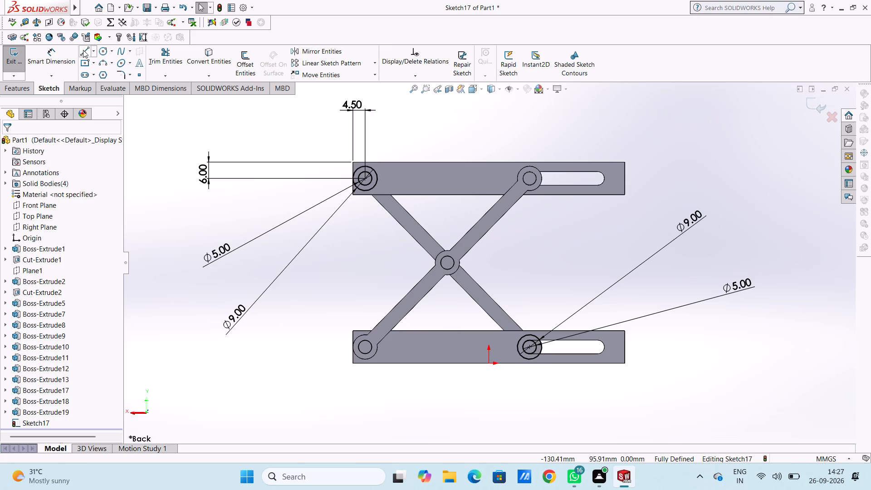
Draw a line from the upper block circles' centre to the centre of the circles on the lower slot pin.
{"action": "left_click", "coordinate": [83, 50]}
{"action": "left_click", "coordinate": [364, 178]}
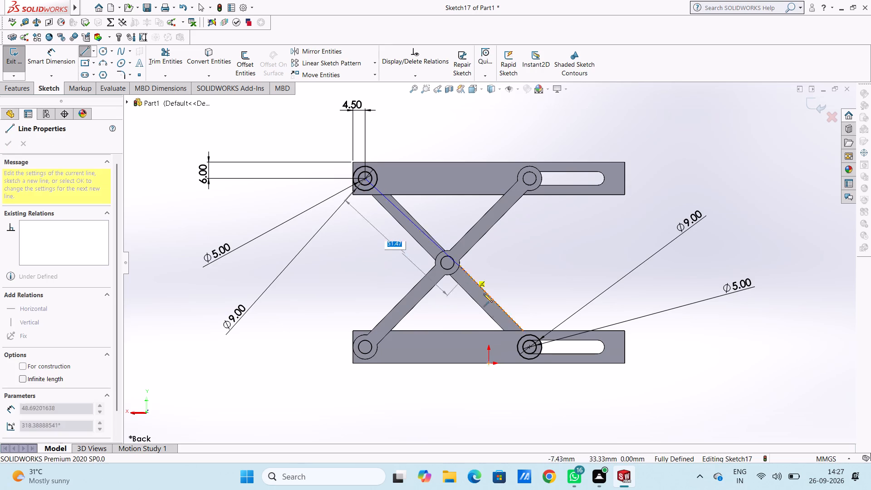
{"action": "left_click", "coordinate": [528, 348]}
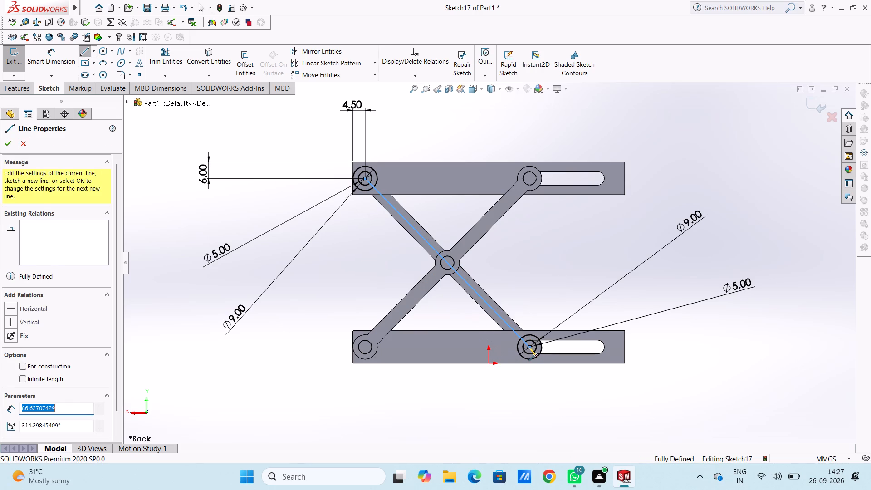
{"action": "key", "text": "Escape"}
{"action": "key", "text": "Escape"}
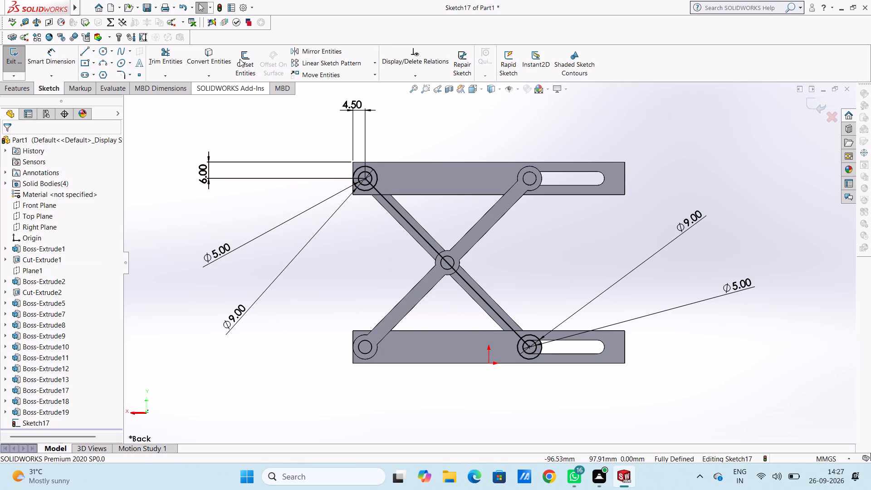
Offset the diagonal line 2.5 mm in both directions to form the link's sides.
{"action": "left_click", "coordinate": [240, 59]}
{"action": "left_click", "coordinate": [413, 228]}
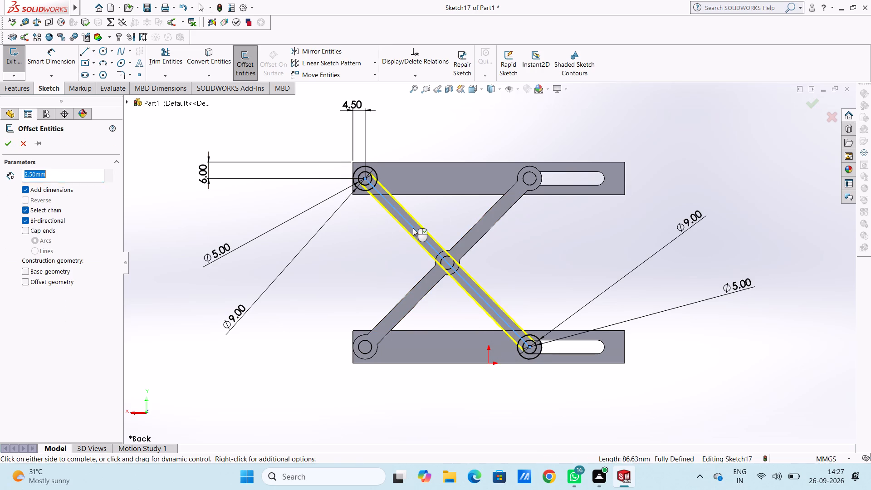
{"action": "left_click", "coordinate": [13, 143]}
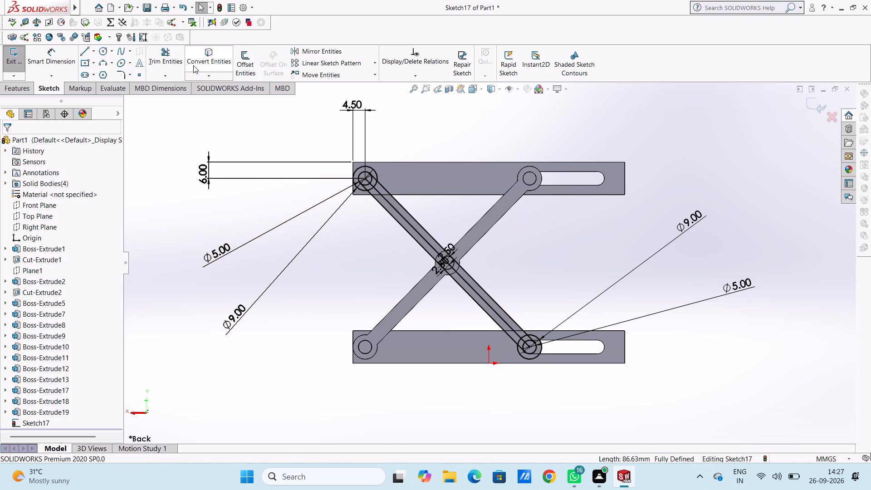
Trim the line ends and outer-circle arc inside the upper end of the link, and remove the middle line between the end circles.
{"action": "left_click", "coordinate": [169, 54]}
{"action": "scroll", "coordinate": [390, 214], "scroll_direction": "down", "scroll_amount": 5}
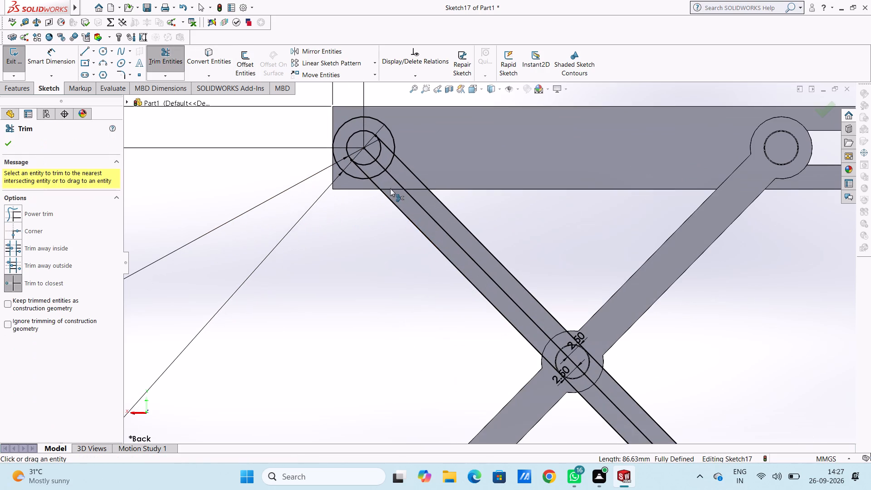
{"action": "left_click", "coordinate": [365, 172]}
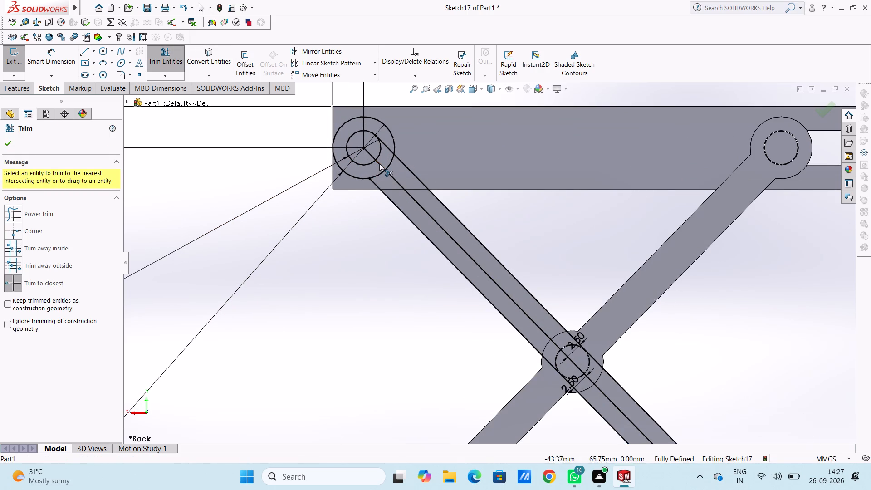
{"action": "left_click", "coordinate": [379, 163]}
{"action": "left_click", "coordinate": [370, 154]}
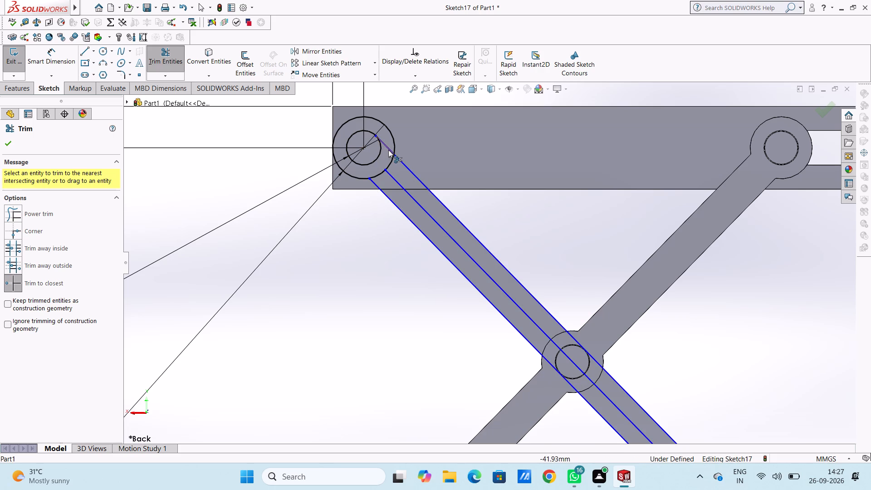
{"action": "left_click", "coordinate": [387, 146]}
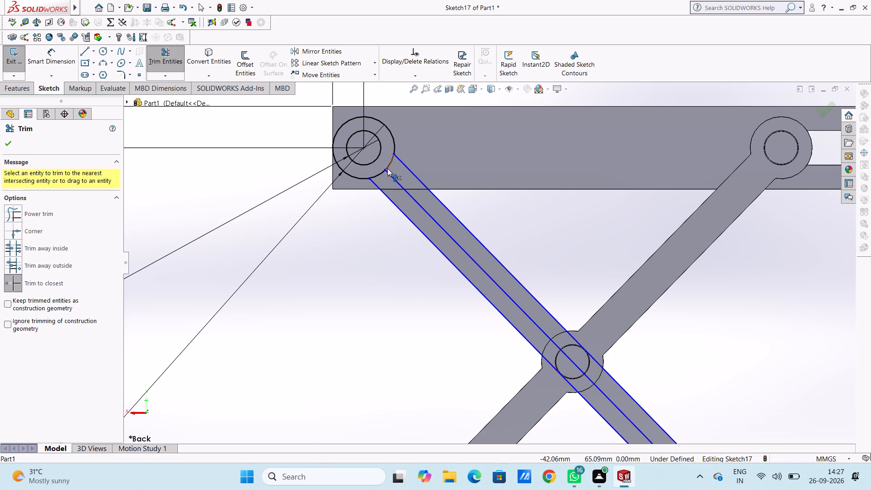
{"action": "left_click", "coordinate": [387, 168]}
{"action": "left_click", "coordinate": [381, 172]}
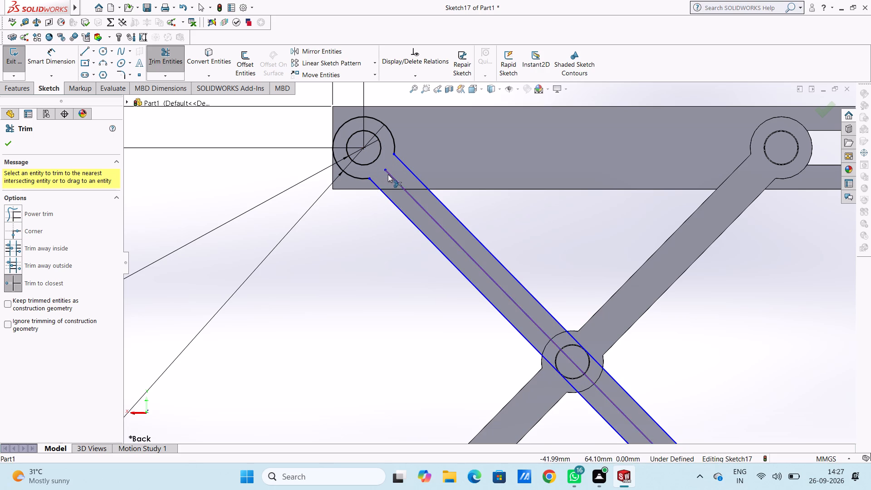
{"action": "left_click", "coordinate": [388, 174]}
Trim the outer-circle arc, leftover middle line and offset line ends inside the link's lower end at the slot pin.
{"action": "scroll", "coordinate": [440, 228], "scroll_direction": "up", "scroll_amount": 4}
{"action": "scroll", "coordinate": [470, 277], "scroll_direction": "up", "scroll_amount": 3}
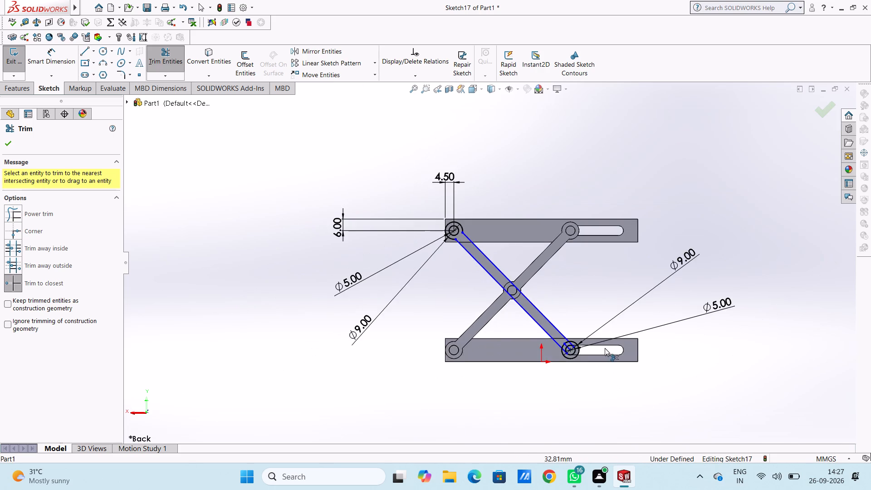
{"action": "scroll", "coordinate": [558, 365], "scroll_direction": "down", "scroll_amount": 4}
{"action": "scroll", "coordinate": [582, 249], "scroll_direction": "down", "scroll_amount": 6}
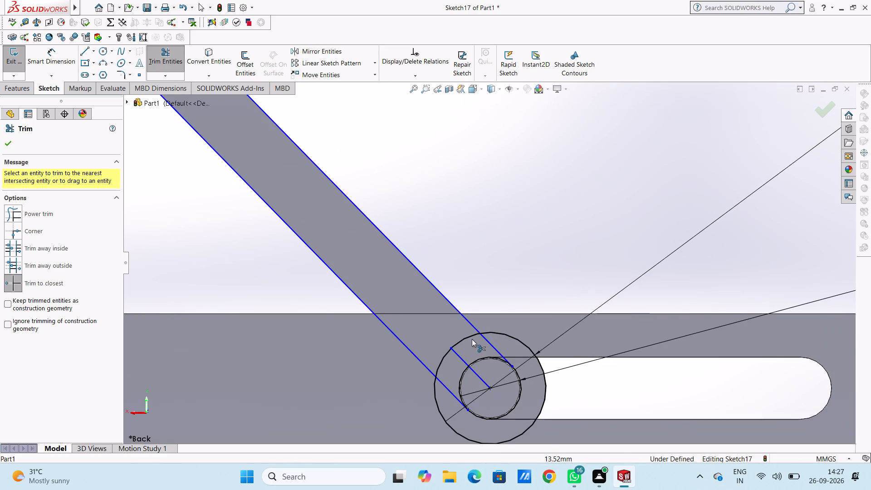
{"action": "left_click", "coordinate": [468, 335]}
{"action": "left_click", "coordinate": [448, 352]}
{"action": "left_click", "coordinate": [460, 353]}
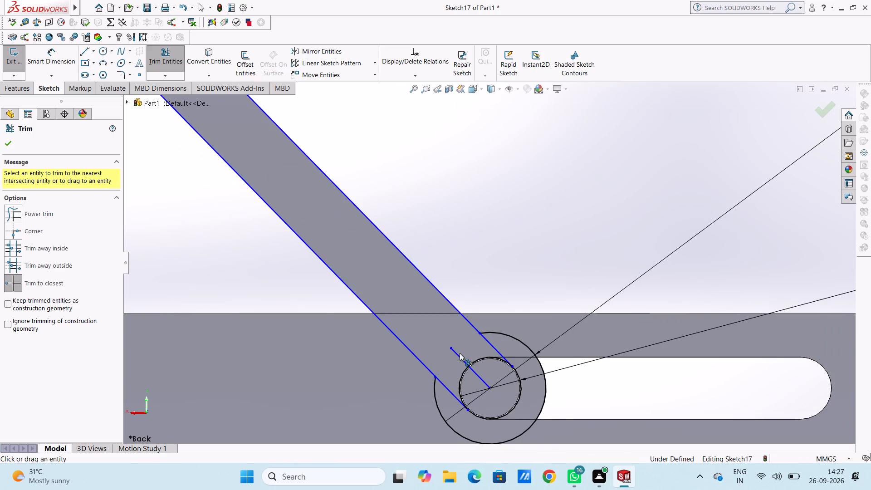
{"action": "left_click", "coordinate": [460, 357]}
{"action": "left_click", "coordinate": [475, 372]}
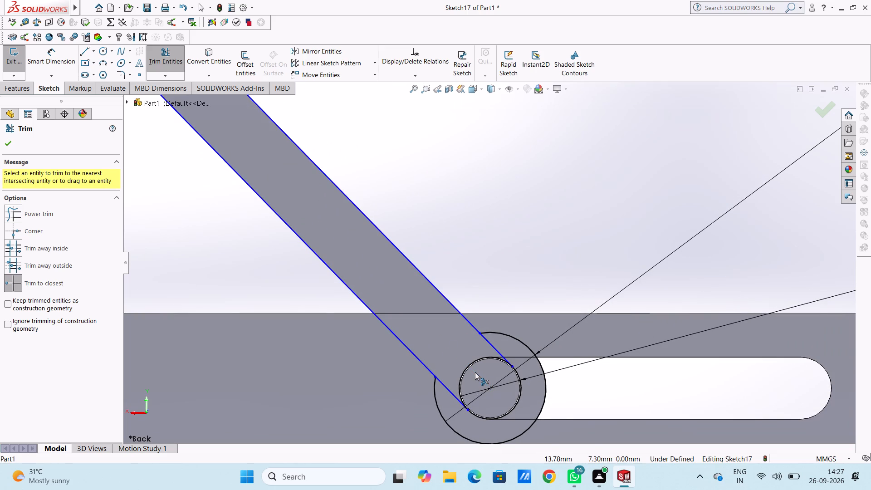
{"action": "left_click", "coordinate": [451, 392]}
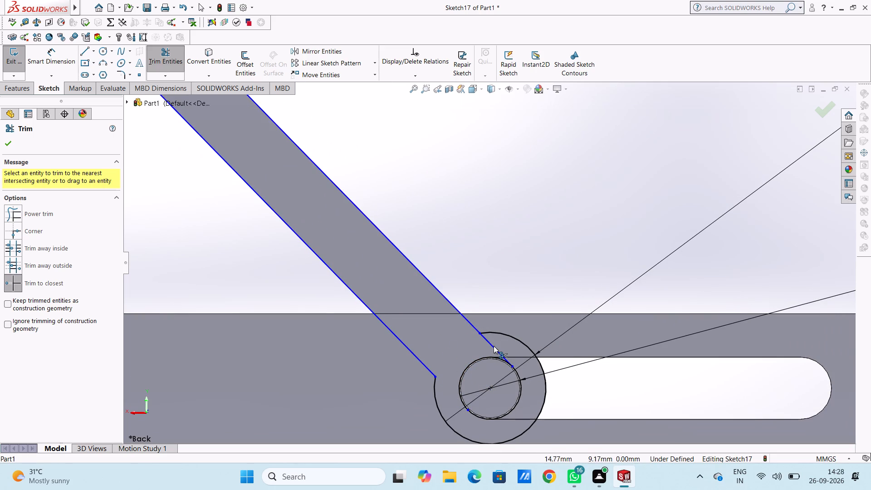
{"action": "left_click", "coordinate": [495, 348]}
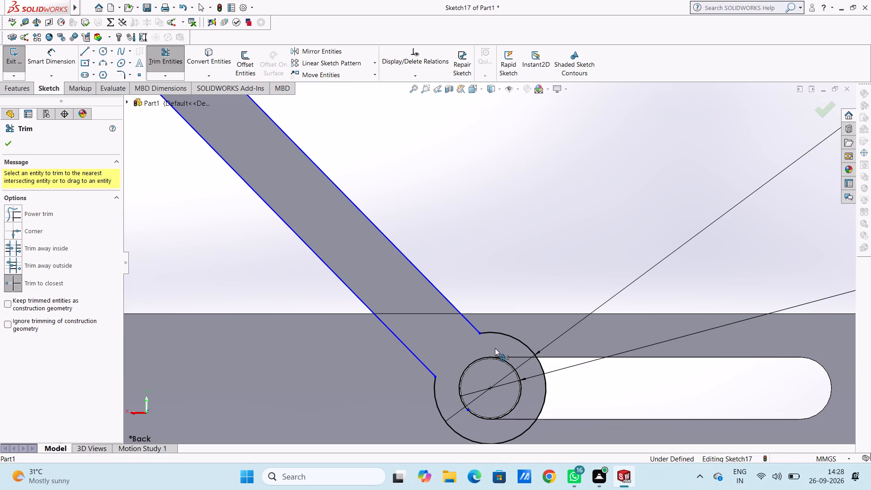
{"action": "key", "text": "Escape"}
{"action": "key", "text": "Escape"}
{"action": "key", "text": "Escape"}
Draw concentric circles of 2.5 mm and 4.5 mm radius centred on the pin where the links cross.
{"action": "scroll", "coordinate": [495, 348], "scroll_direction": "up", "scroll_amount": 7}
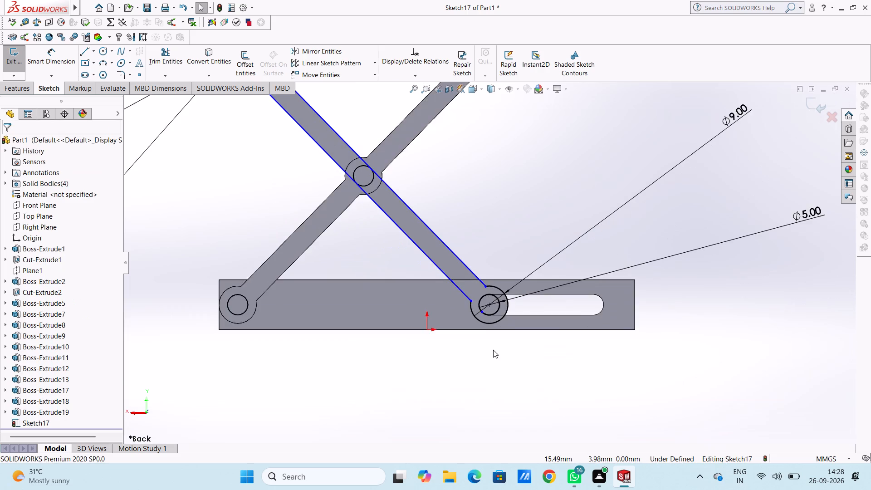
{"action": "scroll", "coordinate": [382, 187], "scroll_direction": "down", "scroll_amount": 2}
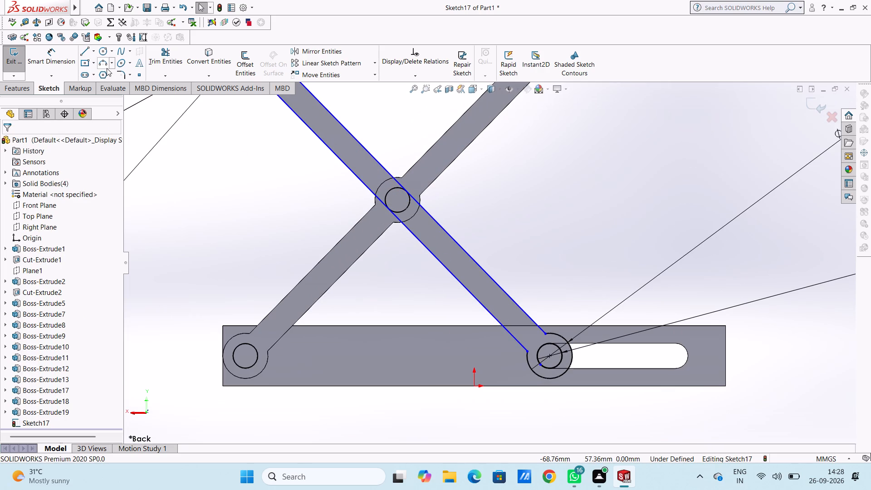
{"action": "left_click", "coordinate": [100, 49]}
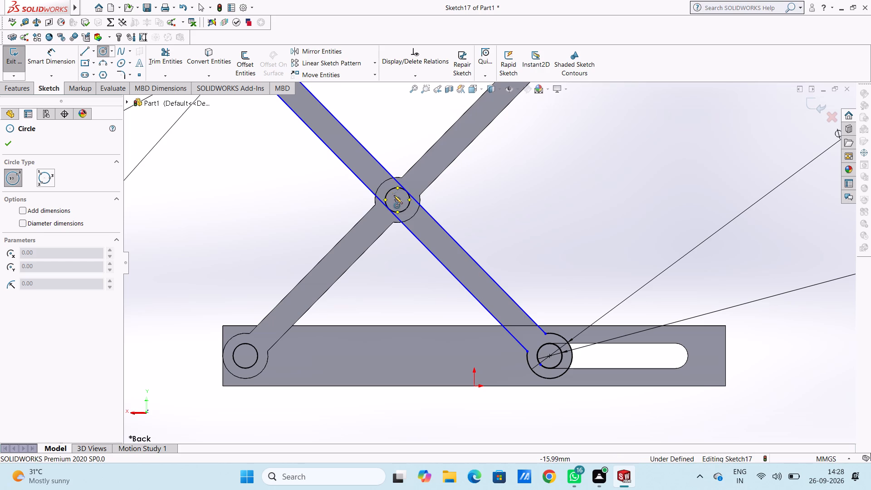
{"action": "left_click", "coordinate": [398, 198]}
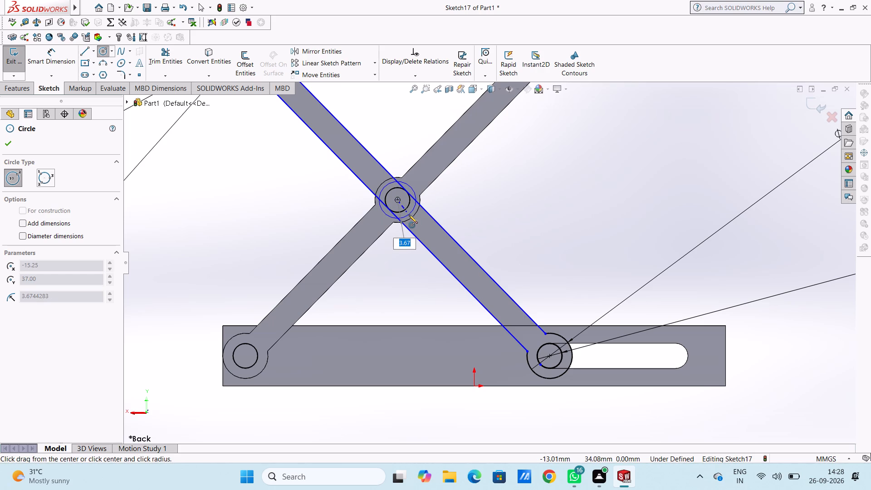
{"action": "type", "text": "2.5"}
{"action": "key", "text": "Return"}
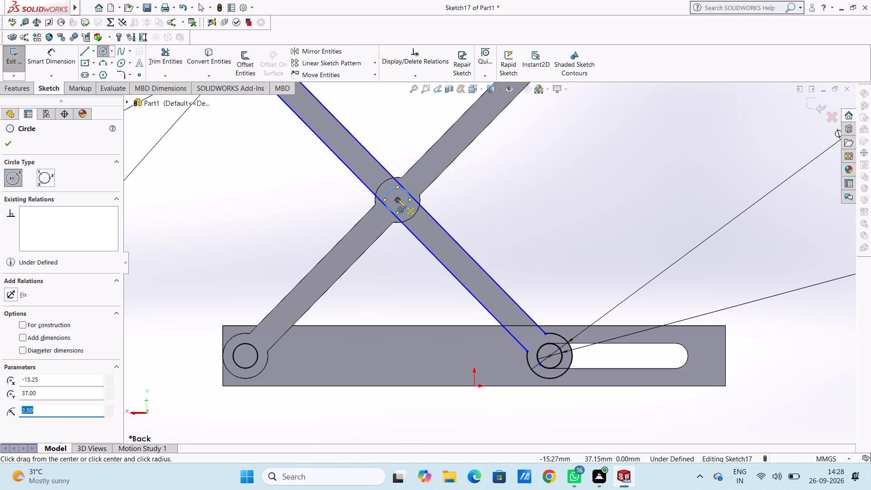
{"action": "left_click", "coordinate": [397, 199]}
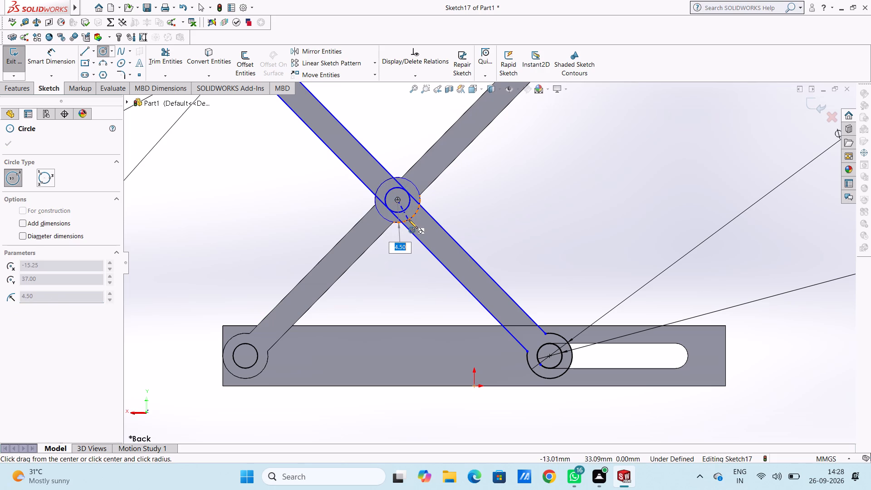
{"action": "left_click", "coordinate": [409, 220]}
{"action": "key", "text": "Escape"}
{"action": "key", "text": "Escape"}
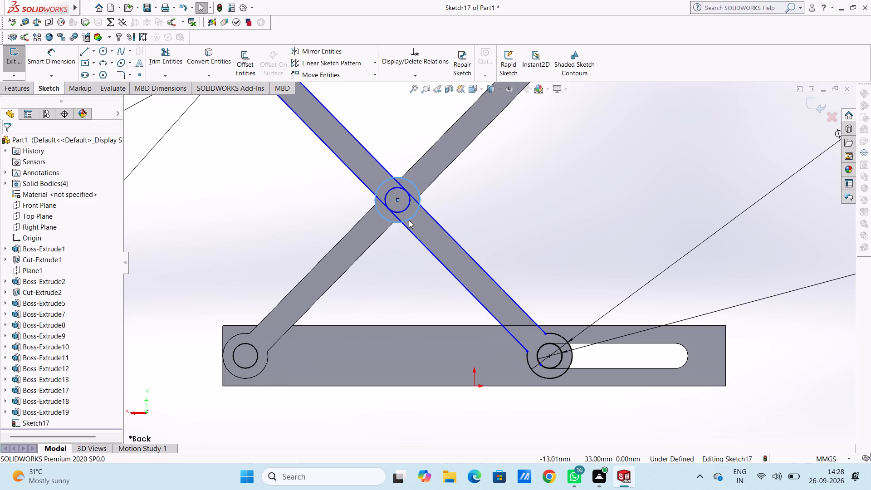
Add diameter dimensions to the outer and inner circles around the crossing pin.
{"action": "left_click", "coordinate": [63, 53]}
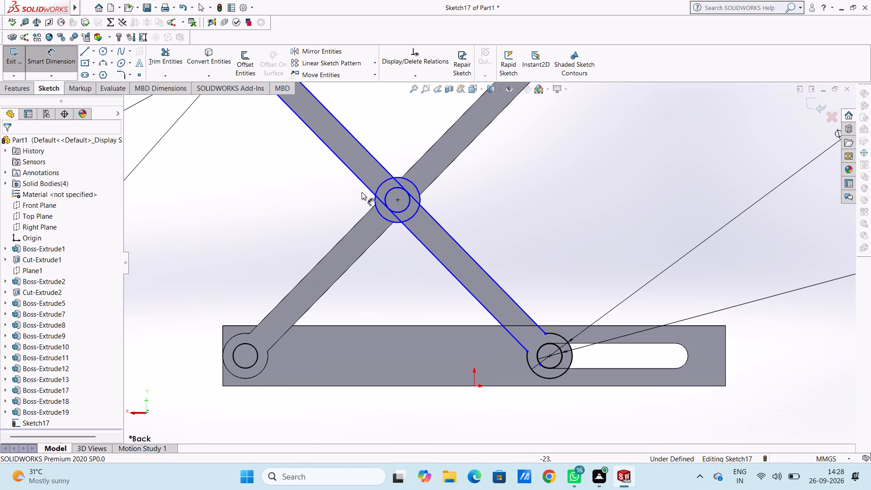
{"action": "left_click", "coordinate": [374, 203]}
{"action": "left_click", "coordinate": [176, 257]}
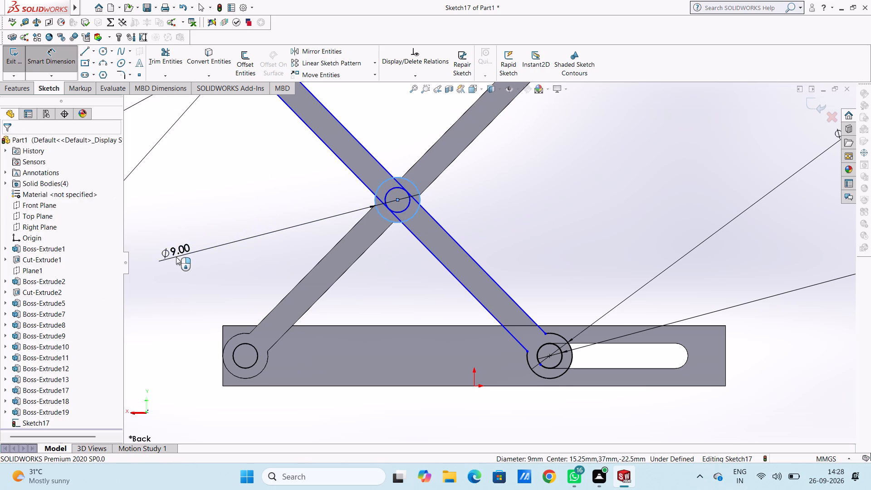
{"action": "left_click", "coordinate": [137, 247]}
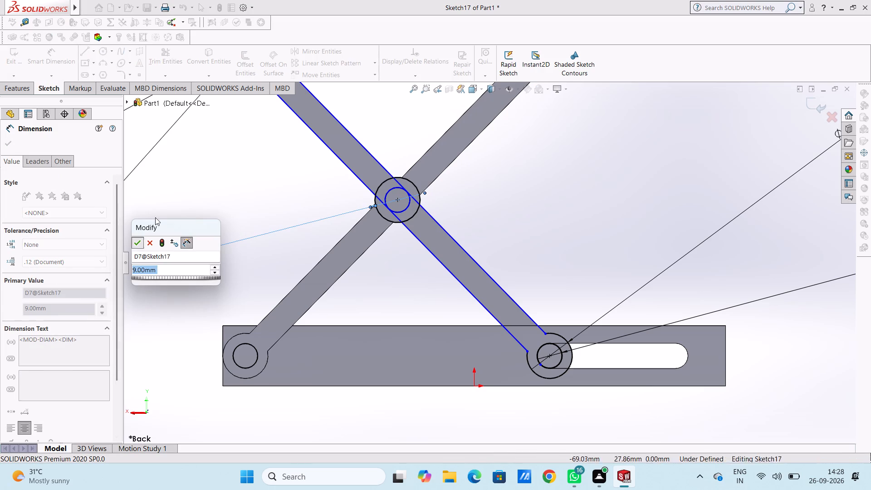
{"action": "left_click", "coordinate": [221, 185]}
{"action": "left_click", "coordinate": [408, 210]}
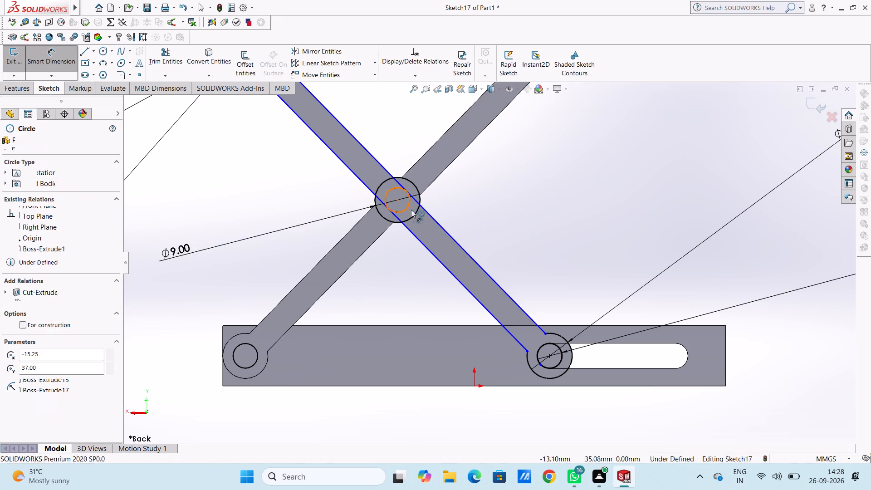
{"action": "left_click", "coordinate": [675, 143]}
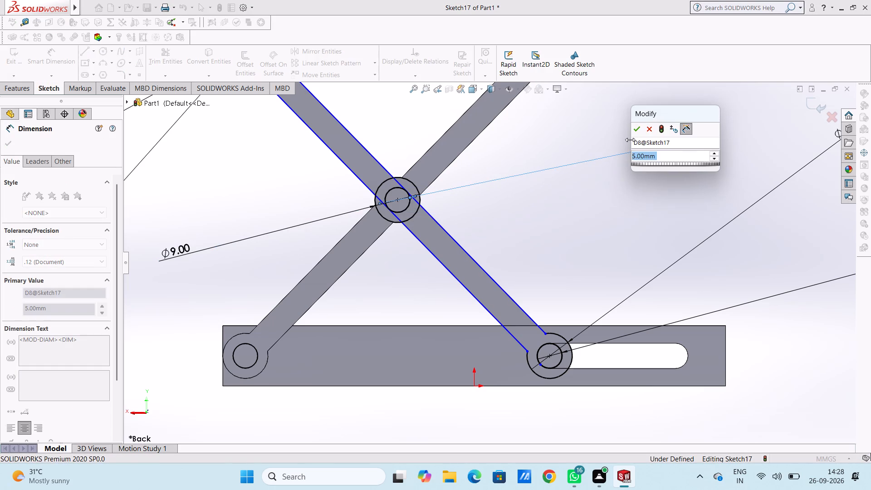
{"action": "left_click", "coordinate": [633, 131]}
{"action": "left_click", "coordinate": [579, 142]}
{"action": "scroll", "coordinate": [529, 178], "scroll_direction": "up", "scroll_amount": 3}
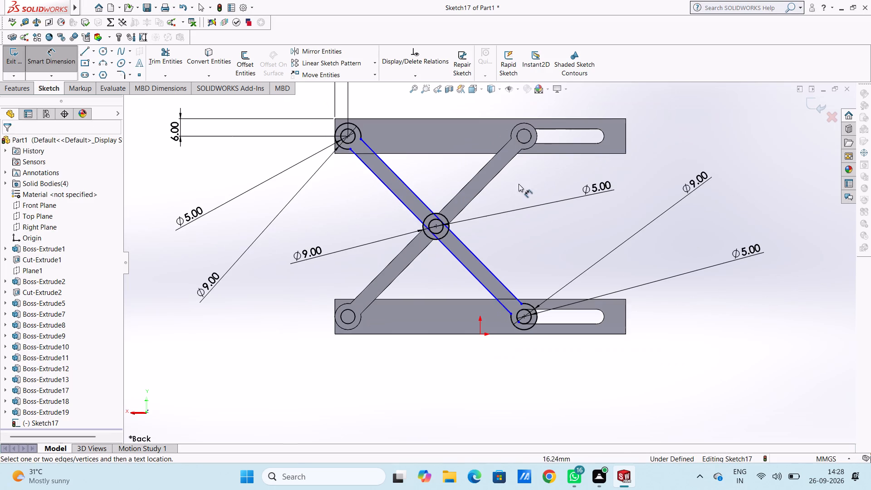
Trim the link's edge lines where they cross inside the concentric circles at the central crossing pin.
{"action": "left_click", "coordinate": [166, 63]}
{"action": "scroll", "coordinate": [479, 201], "scroll_direction": "down", "scroll_amount": 2}
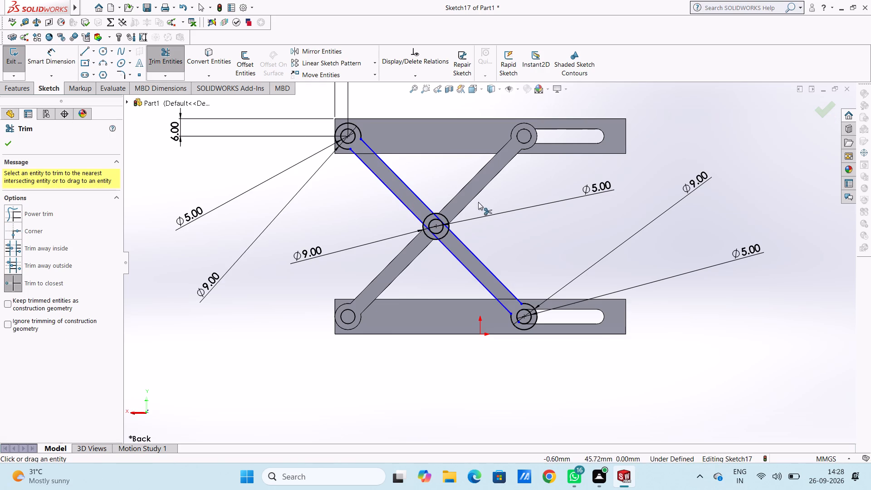
{"action": "scroll", "coordinate": [478, 202], "scroll_direction": "down", "scroll_amount": 1}
{"action": "left_click", "coordinate": [389, 240]}
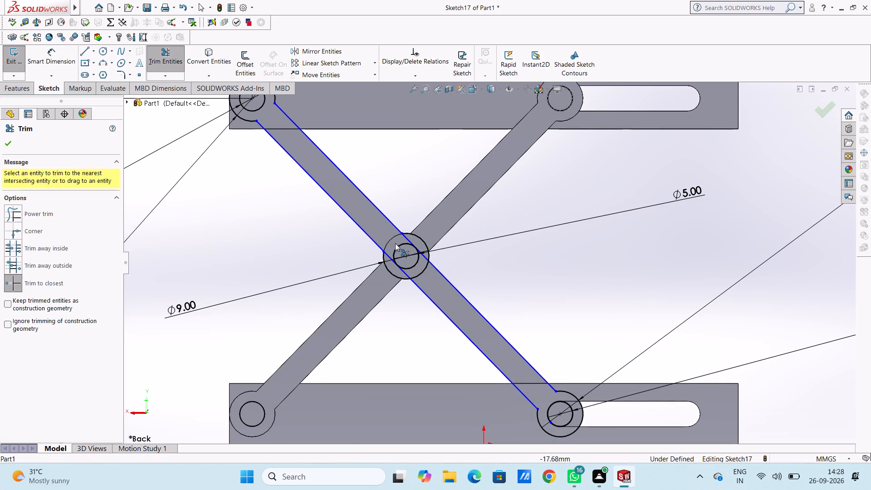
{"action": "left_click", "coordinate": [404, 237]}
{"action": "left_click", "coordinate": [424, 256]}
{"action": "left_click", "coordinate": [404, 274]}
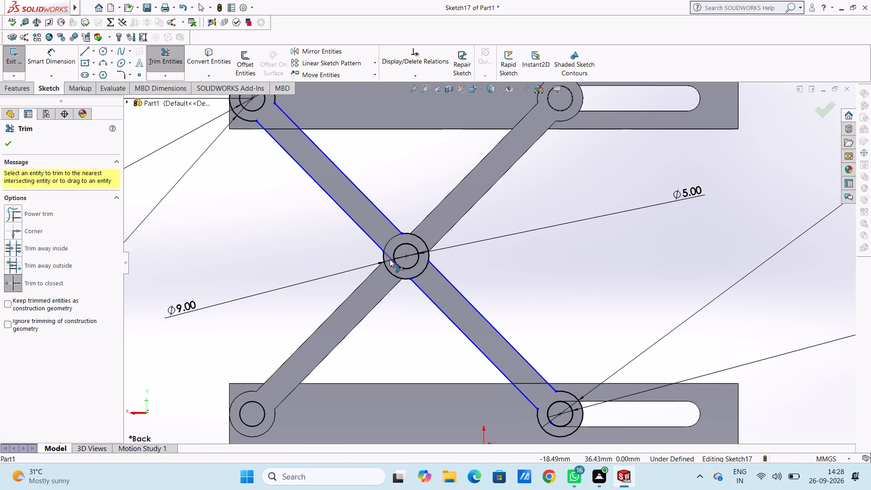
{"action": "left_click", "coordinate": [389, 257]}
{"action": "left_click", "coordinate": [422, 270]}
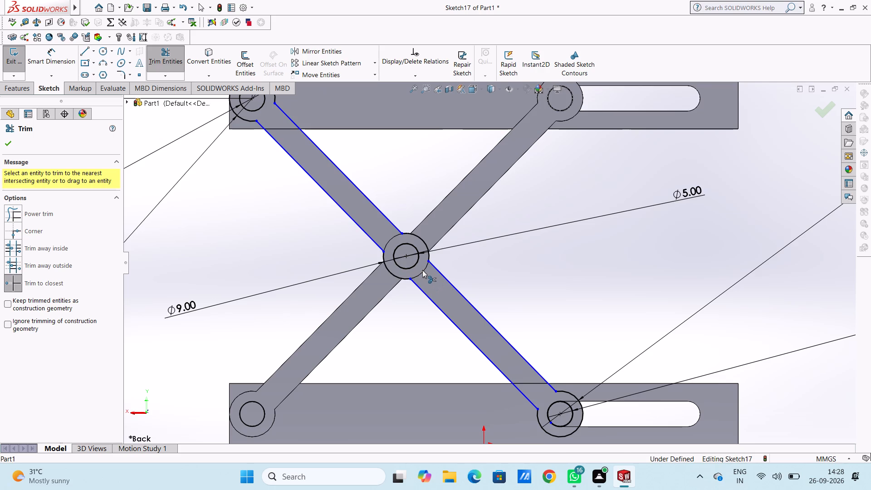
{"action": "key", "text": "Escape"}
{"action": "key", "text": "Escape"}
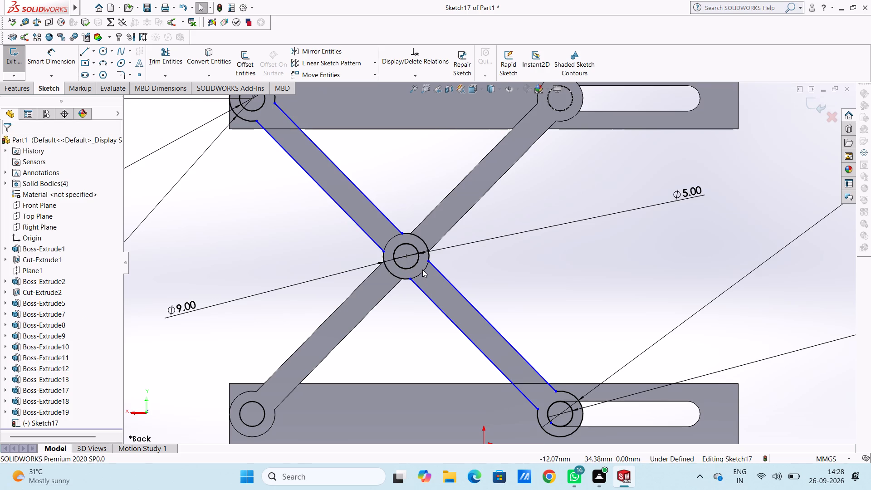
{"action": "key", "text": "Escape"}
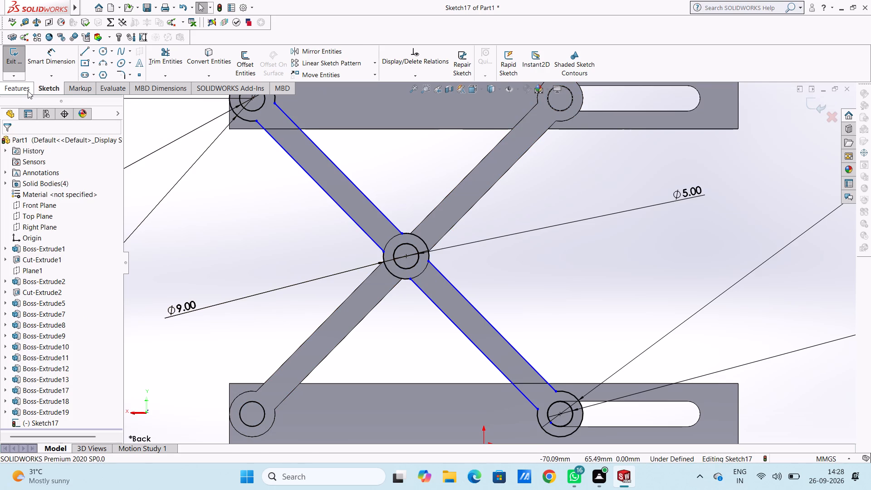
Extrude the completed link profile 2 mm, merging the result.
{"action": "left_click", "coordinate": [28, 91]}
{"action": "left_click", "coordinate": [24, 64]}
{"action": "scroll", "coordinate": [299, 180], "scroll_direction": "up", "scroll_amount": 2}
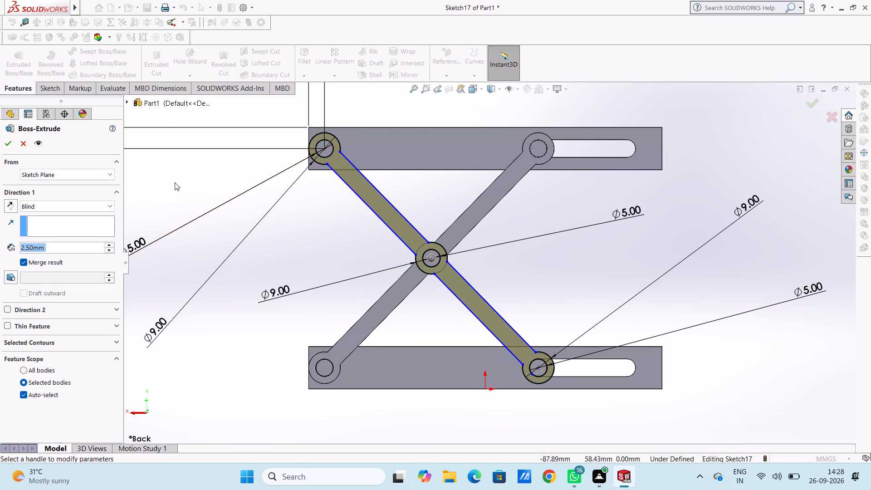
{"action": "key", "text": "2"}
{"action": "key", "text": "Return"}
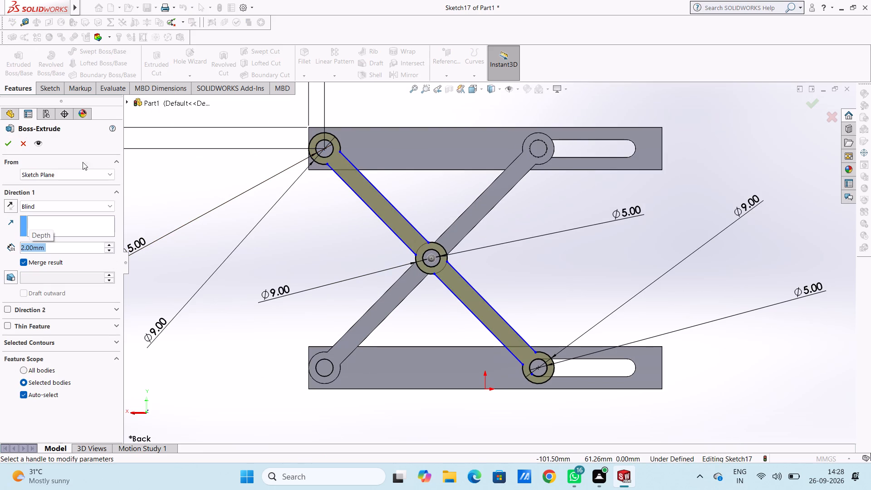
{"action": "left_click", "coordinate": [11, 147]}
Examine the scissor mechanism from several angles, including the crossing joint on the back side, ending in the back view.
{"action": "left_click", "coordinate": [224, 203]}
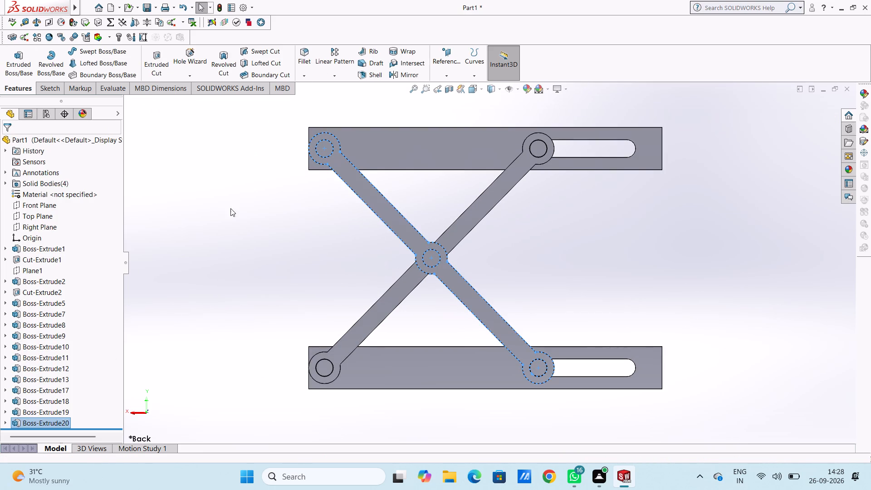
{"action": "middle_click_drag", "start_coordinate": [261, 202], "coordinate": [206, 218]}
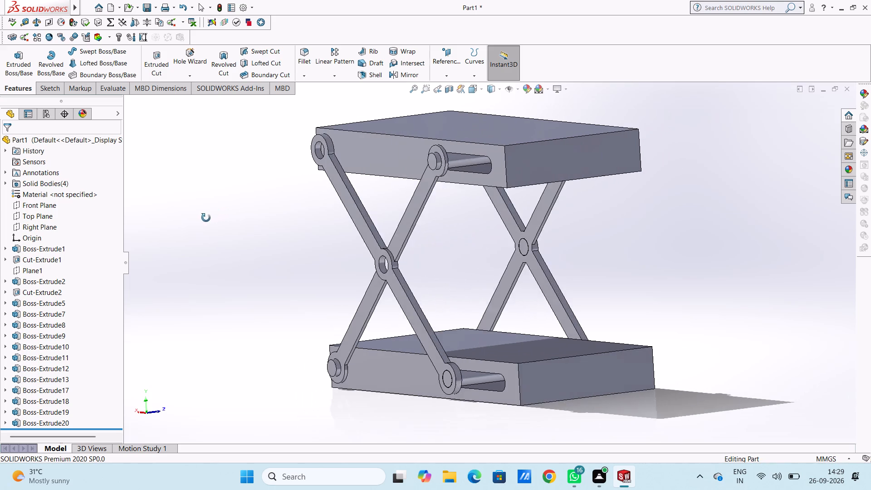
{"action": "middle_click_drag", "start_coordinate": [206, 218], "coordinate": [259, 208]}
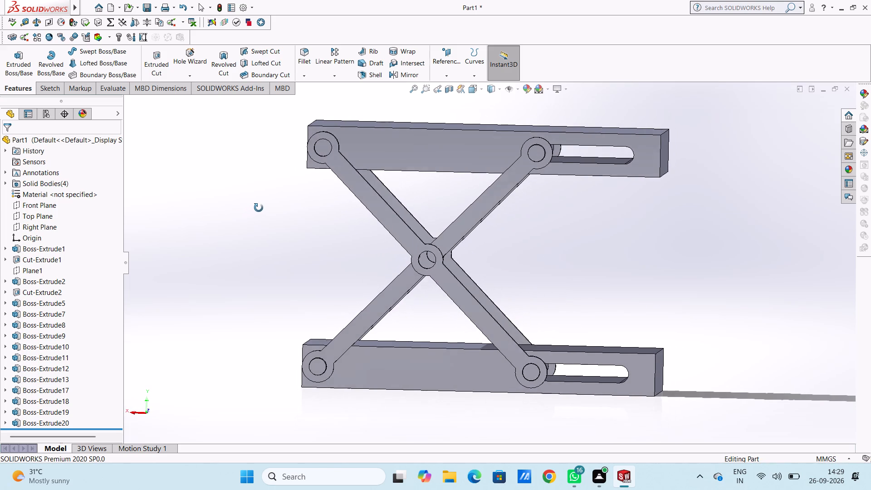
{"action": "middle_click_drag", "start_coordinate": [259, 208], "coordinate": [209, 225]}
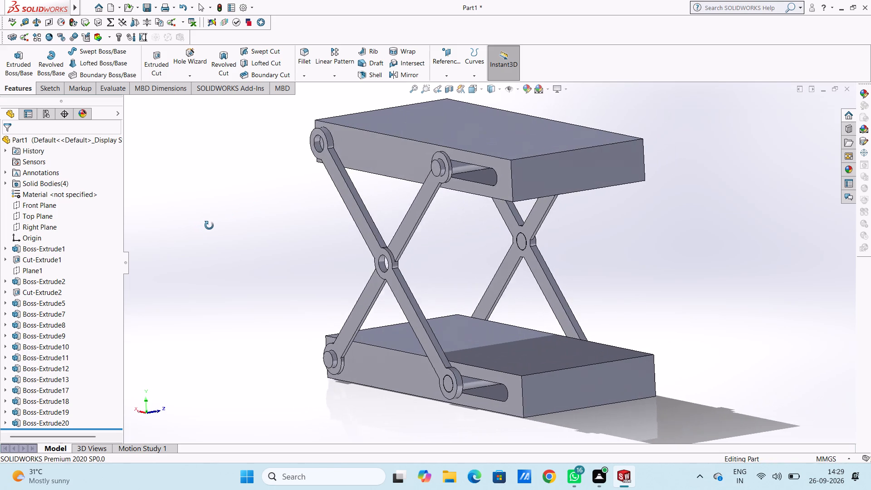
{"action": "middle_click_drag", "start_coordinate": [209, 225], "coordinate": [185, 228]}
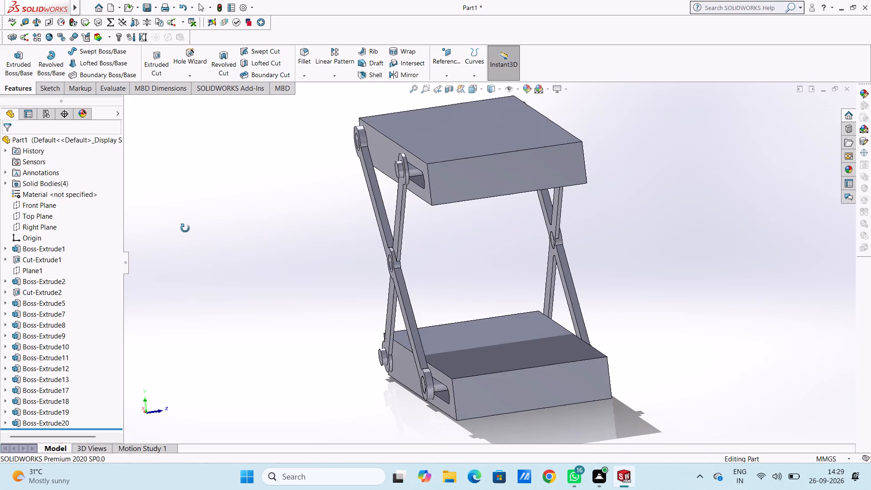
{"action": "middle_click_drag", "start_coordinate": [185, 228], "coordinate": [252, 221]}
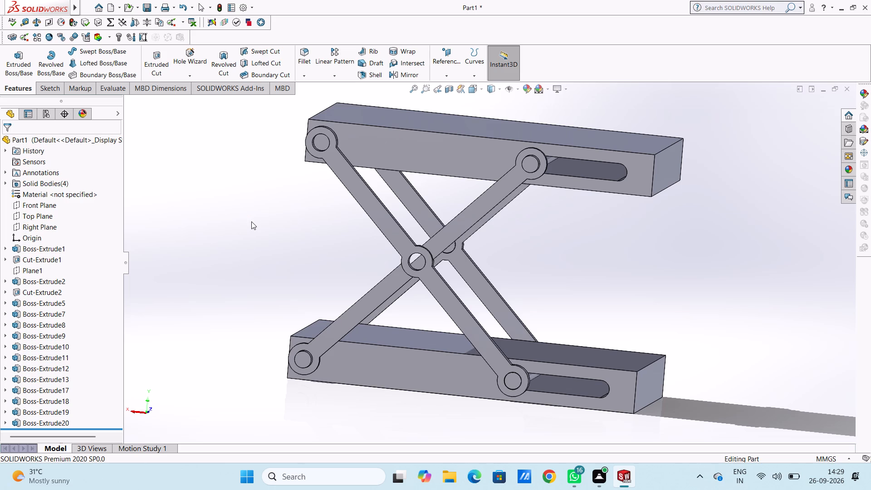
{"action": "key", "text": "ctrl+1"}
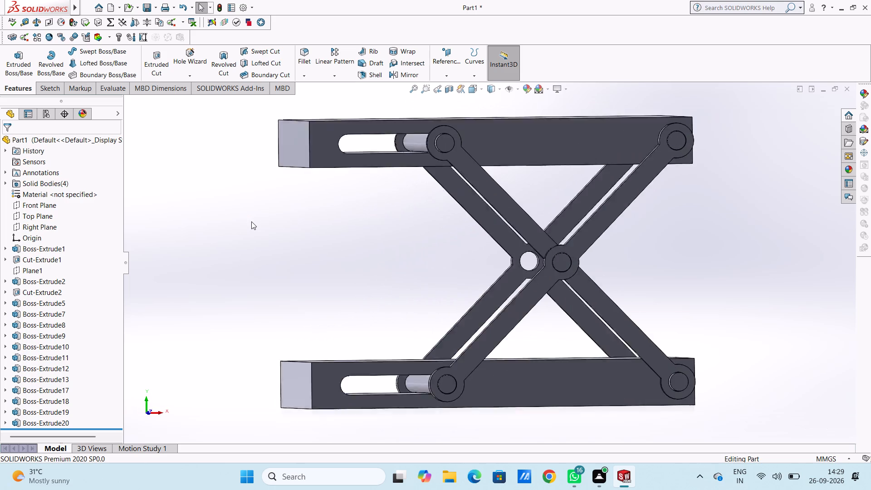
{"action": "key", "text": "ctrl+2"}
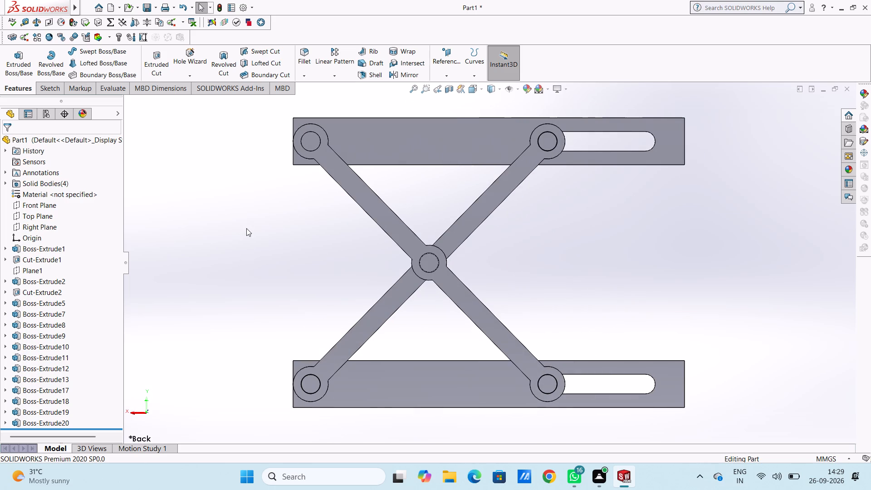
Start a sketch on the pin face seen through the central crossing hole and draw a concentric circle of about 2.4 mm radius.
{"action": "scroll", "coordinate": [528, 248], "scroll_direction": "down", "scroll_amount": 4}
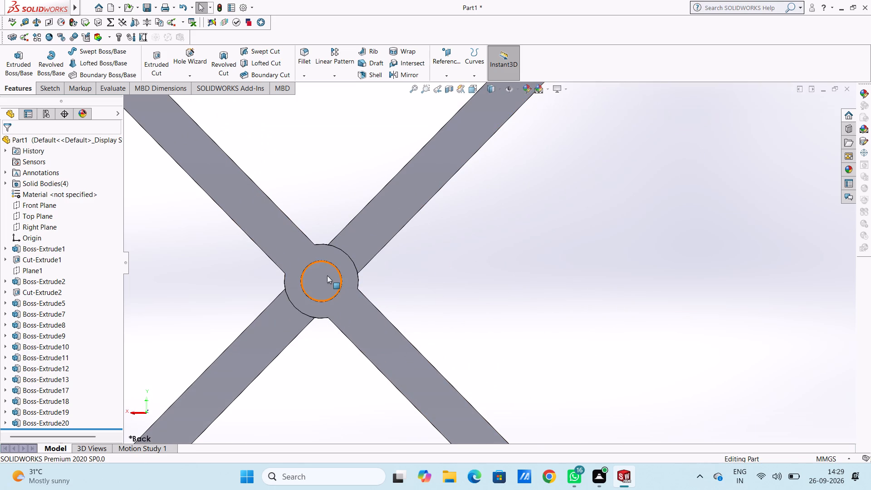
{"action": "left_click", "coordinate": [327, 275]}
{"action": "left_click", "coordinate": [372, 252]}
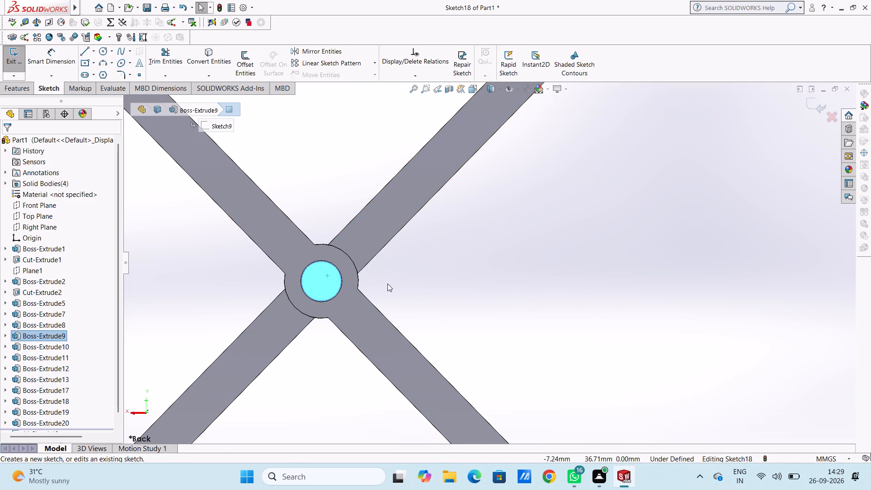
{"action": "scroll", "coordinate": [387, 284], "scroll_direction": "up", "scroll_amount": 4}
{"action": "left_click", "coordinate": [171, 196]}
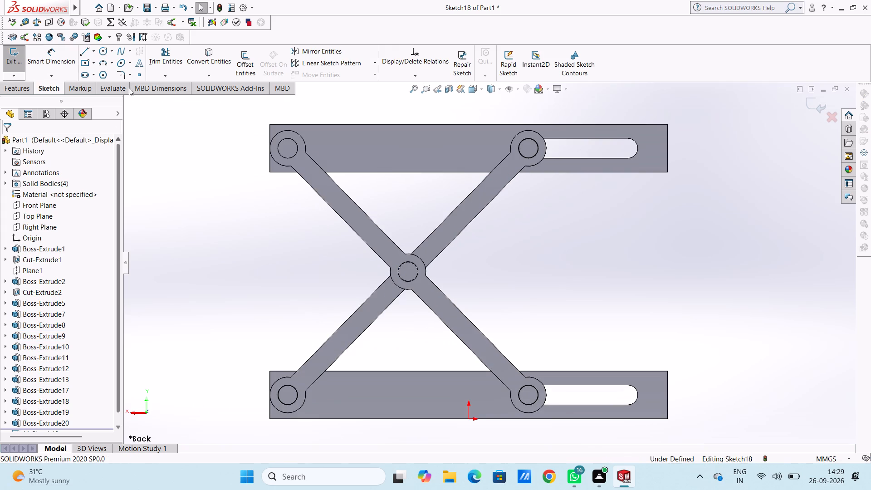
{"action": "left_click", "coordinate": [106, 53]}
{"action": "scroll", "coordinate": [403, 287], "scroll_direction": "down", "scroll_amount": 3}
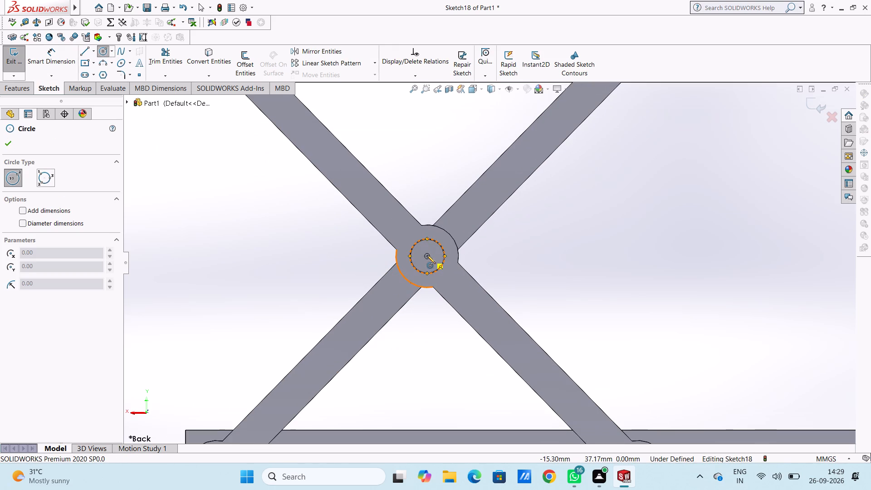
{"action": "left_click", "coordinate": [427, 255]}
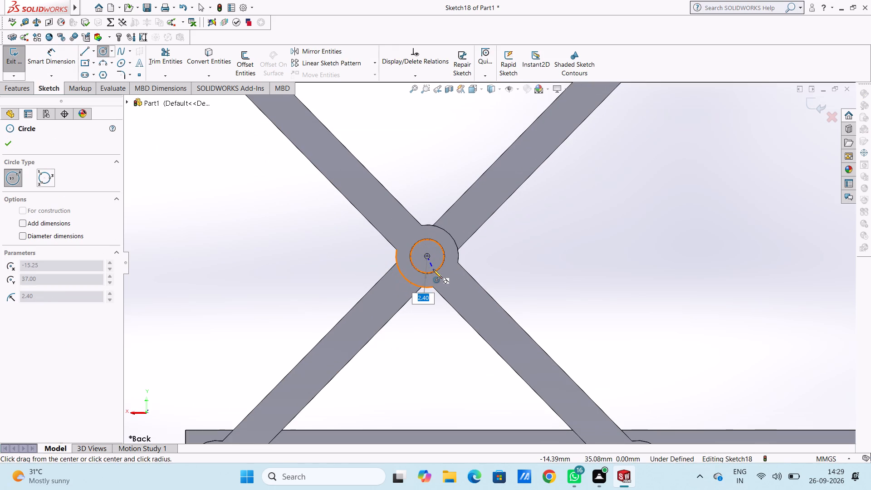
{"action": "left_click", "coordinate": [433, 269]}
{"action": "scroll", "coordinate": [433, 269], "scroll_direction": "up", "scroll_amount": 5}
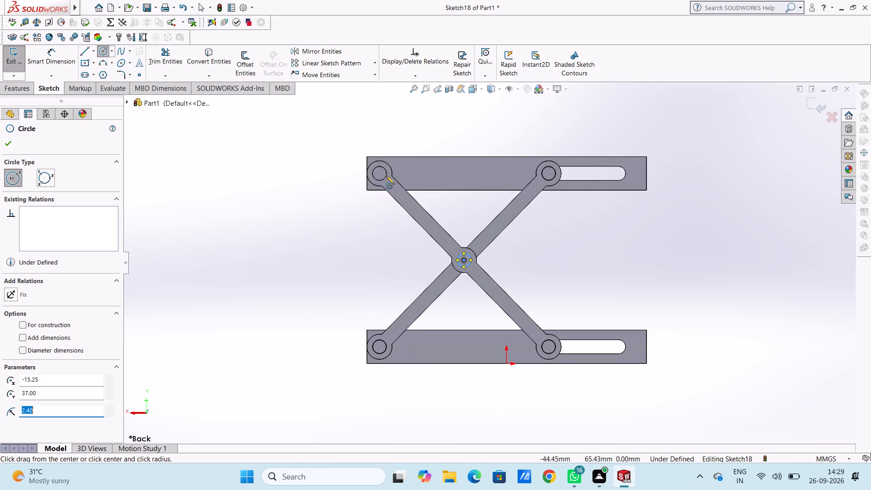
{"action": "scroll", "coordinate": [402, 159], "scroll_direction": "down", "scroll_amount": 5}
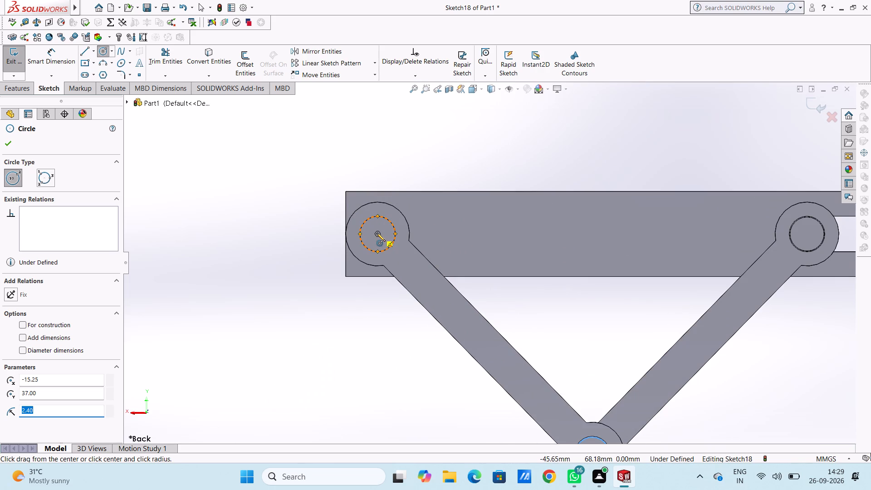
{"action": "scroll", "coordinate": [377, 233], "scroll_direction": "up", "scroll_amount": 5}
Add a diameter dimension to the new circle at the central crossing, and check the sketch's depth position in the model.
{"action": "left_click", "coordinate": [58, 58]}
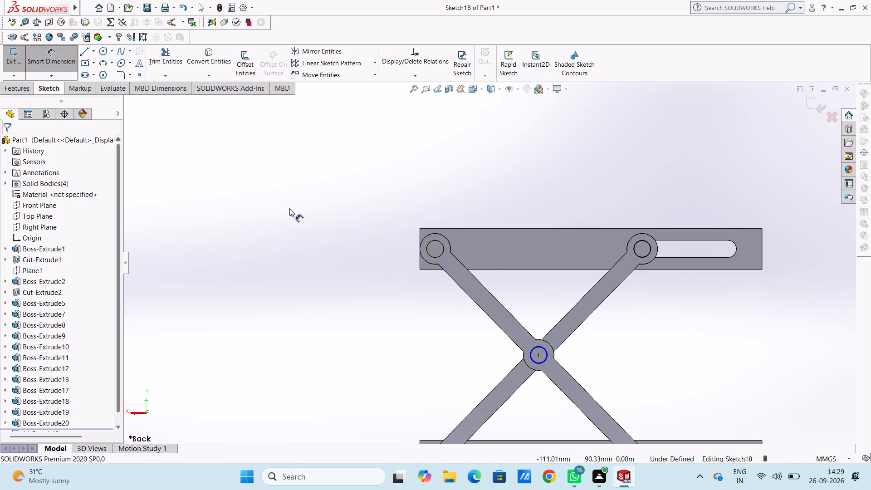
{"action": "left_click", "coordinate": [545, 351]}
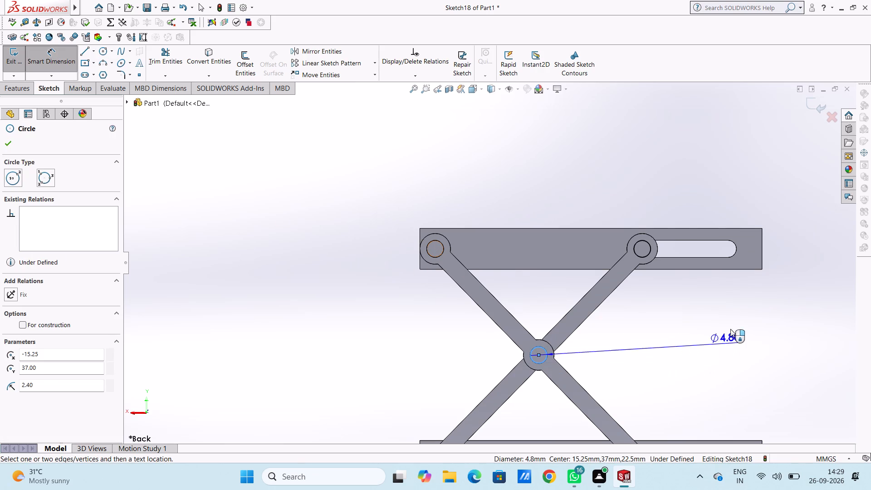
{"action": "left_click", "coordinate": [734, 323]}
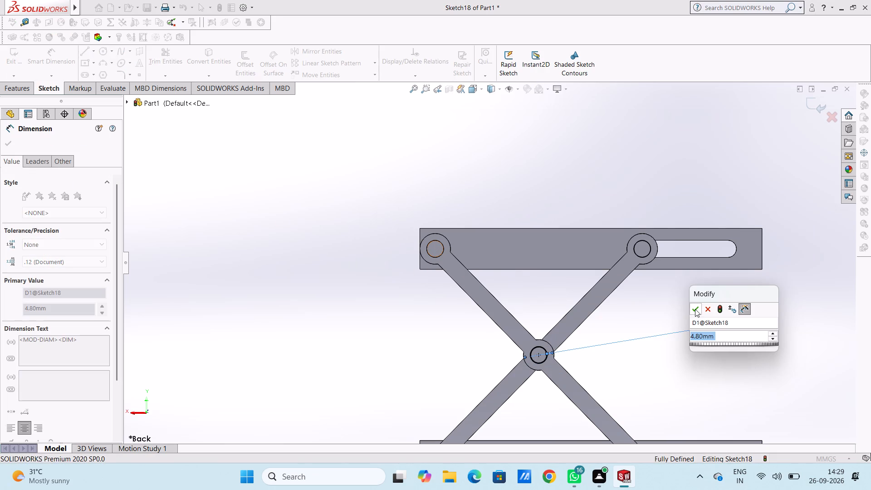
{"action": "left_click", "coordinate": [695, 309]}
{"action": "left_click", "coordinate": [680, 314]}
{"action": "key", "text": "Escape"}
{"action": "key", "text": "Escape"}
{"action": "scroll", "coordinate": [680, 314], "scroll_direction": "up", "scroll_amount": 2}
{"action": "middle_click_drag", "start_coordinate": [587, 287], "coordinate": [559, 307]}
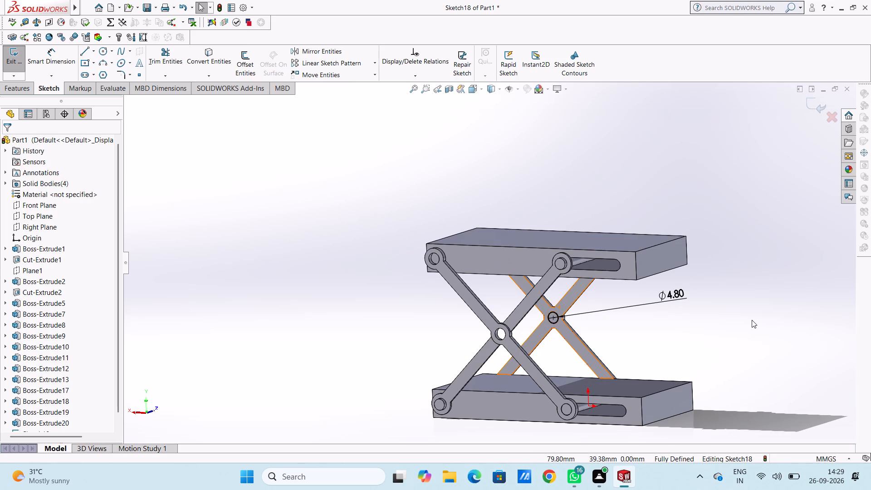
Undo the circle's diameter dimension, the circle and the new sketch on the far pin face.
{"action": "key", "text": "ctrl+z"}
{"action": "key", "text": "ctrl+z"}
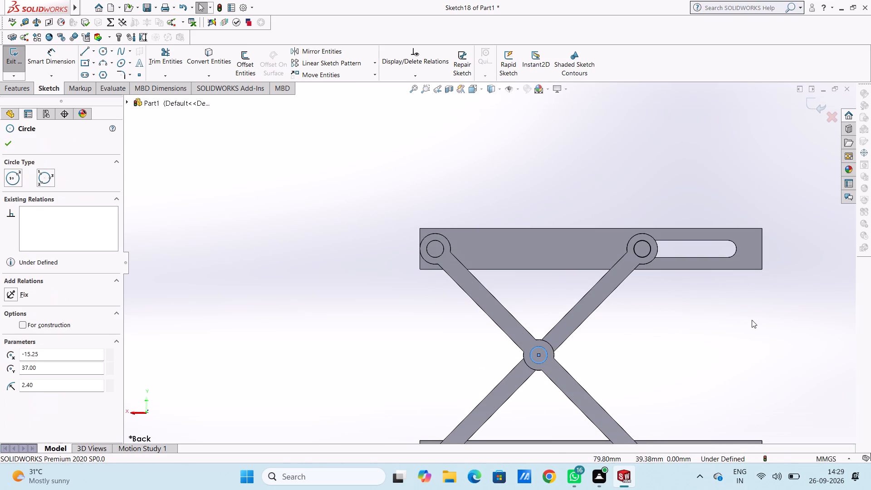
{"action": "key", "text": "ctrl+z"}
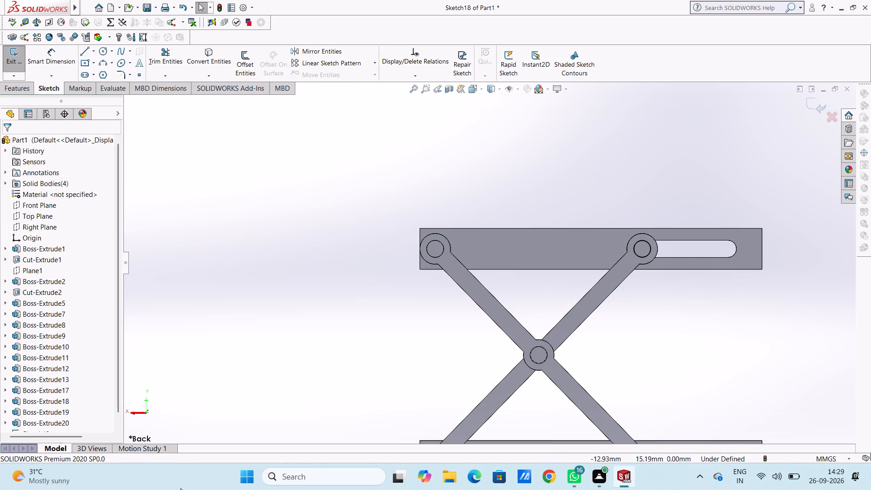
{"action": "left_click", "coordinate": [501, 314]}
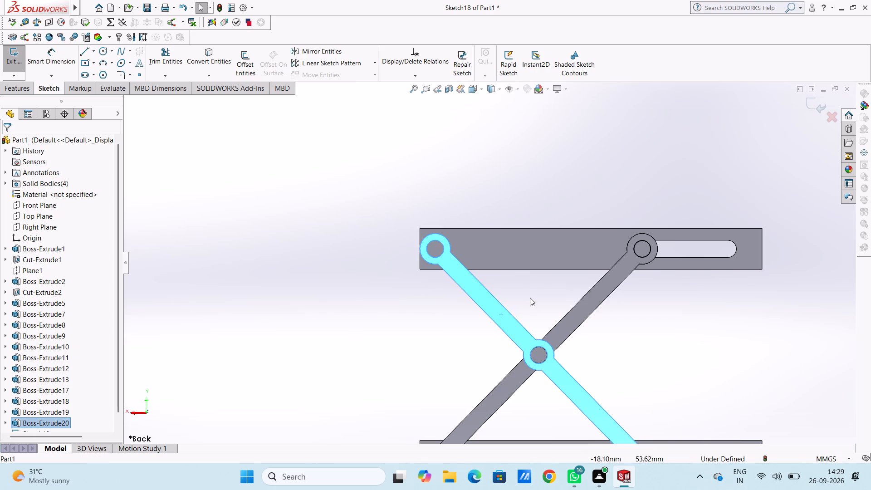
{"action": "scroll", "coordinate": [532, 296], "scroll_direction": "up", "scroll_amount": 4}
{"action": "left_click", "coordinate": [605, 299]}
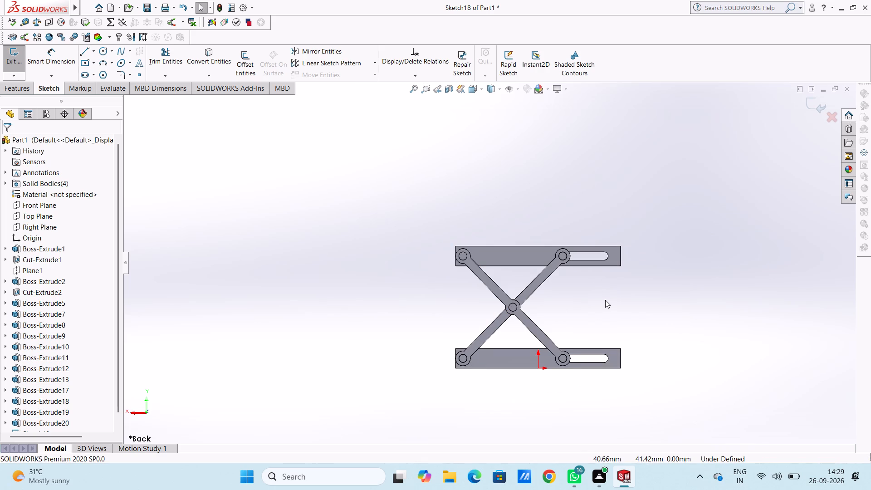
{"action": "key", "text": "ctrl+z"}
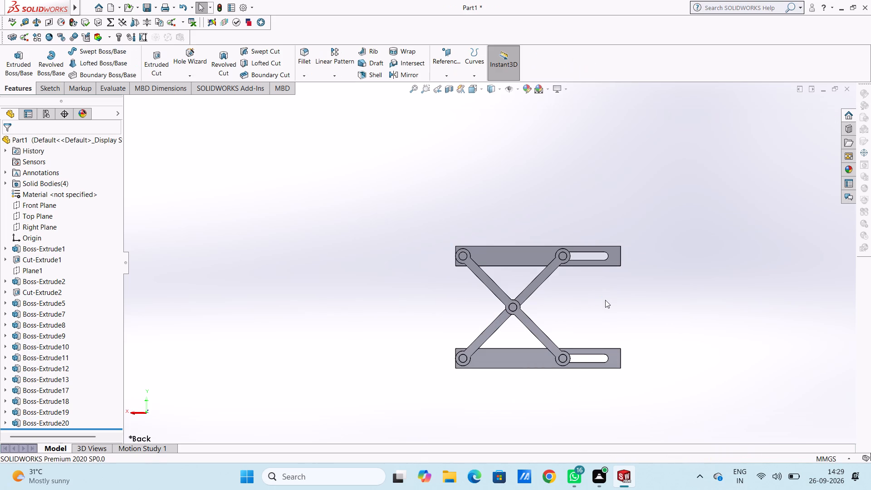
Start a sketch on the outer back-side link's face and draw a circle of about 2.4 mm radius concentric with the central crossing hole.
{"action": "scroll", "coordinate": [517, 308], "scroll_direction": "down", "scroll_amount": 3}
{"action": "scroll", "coordinate": [494, 277], "scroll_direction": "down", "scroll_amount": 3}
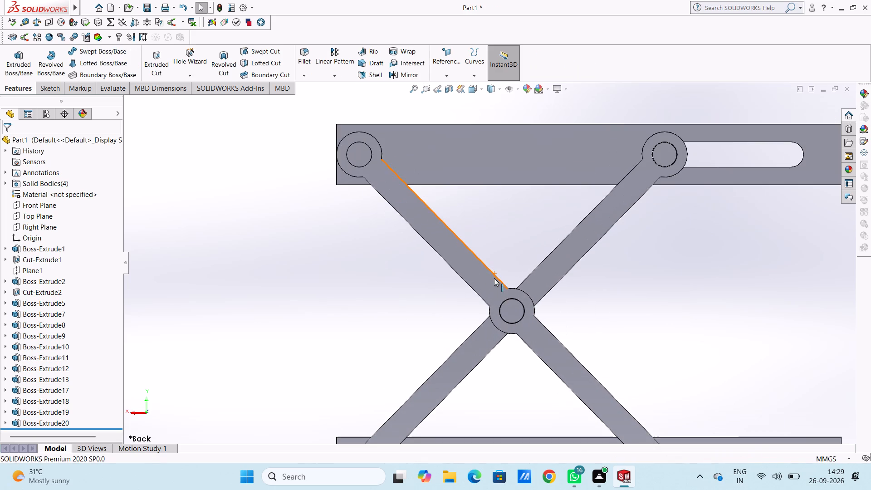
{"action": "left_click", "coordinate": [488, 284]}
{"action": "left_click", "coordinate": [532, 258]}
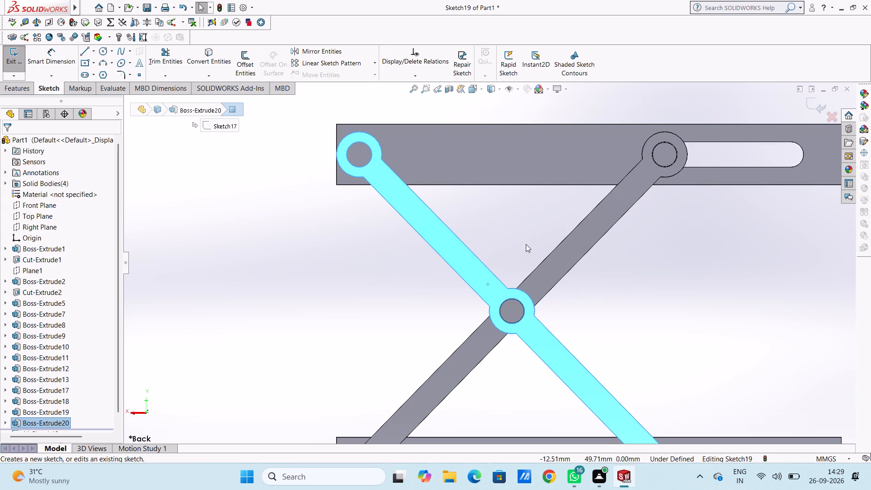
{"action": "left_click", "coordinate": [526, 241]}
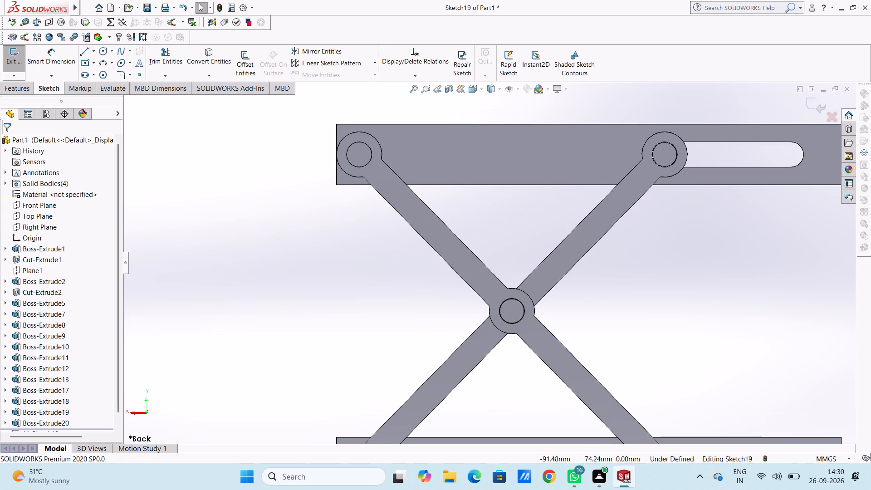
{"action": "left_click", "coordinate": [101, 51]}
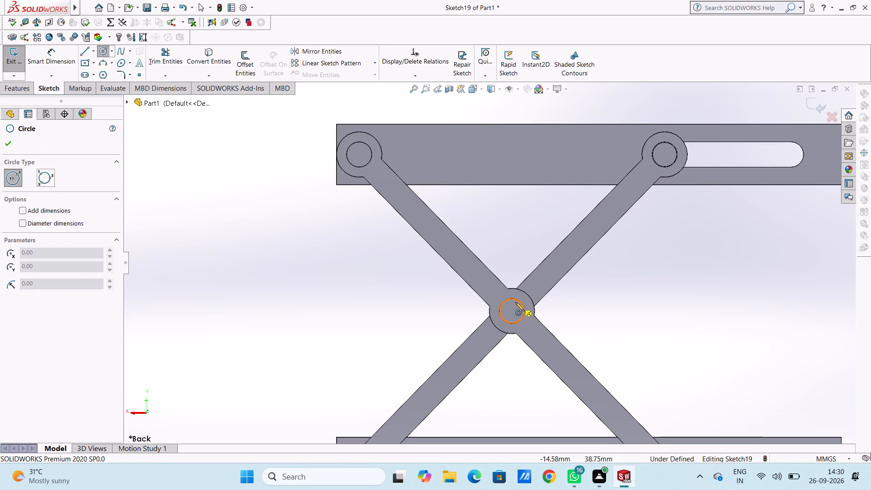
{"action": "left_click", "coordinate": [511, 309]}
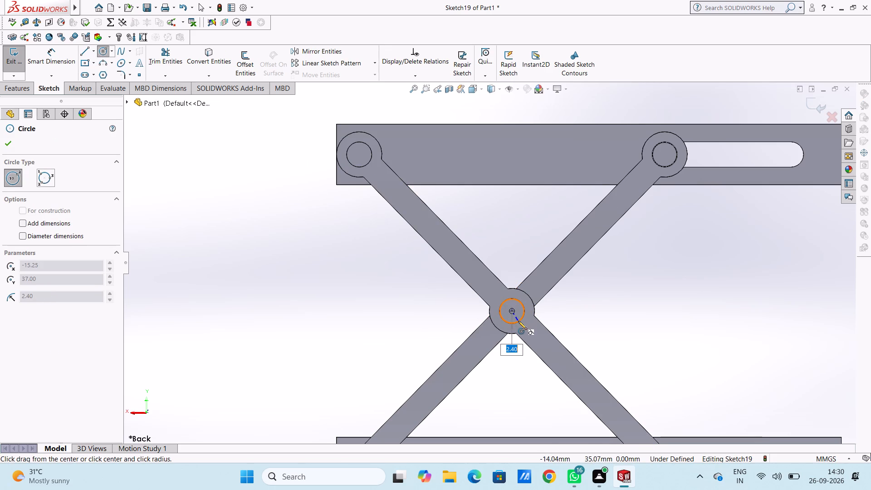
{"action": "left_click", "coordinate": [518, 321]}
Add a diameter dimension to the new circle at the back-side links' central crossing.
{"action": "left_click", "coordinate": [51, 64]}
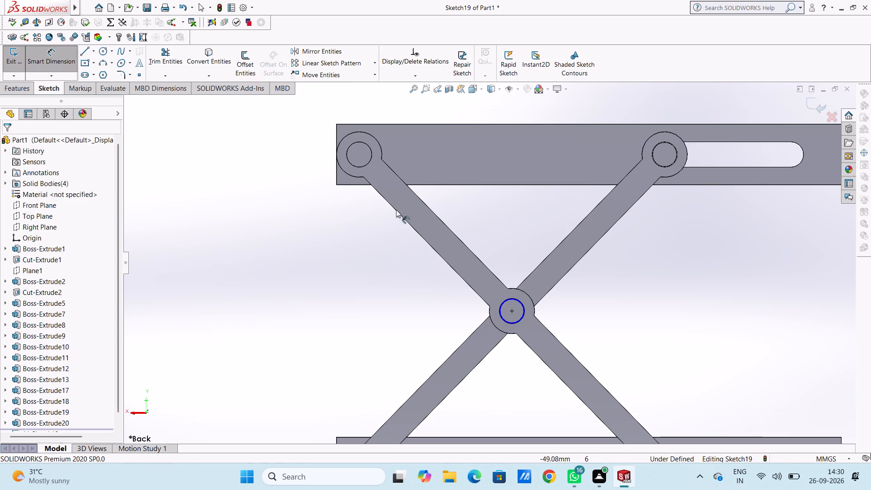
{"action": "left_click", "coordinate": [512, 299]}
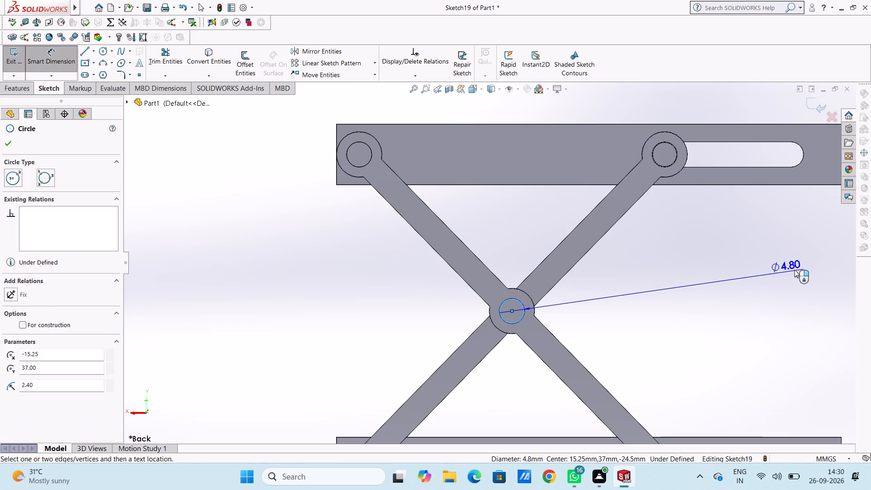
{"action": "left_click", "coordinate": [794, 269]}
{"action": "left_click", "coordinate": [754, 255]}
{"action": "left_click", "coordinate": [734, 253]}
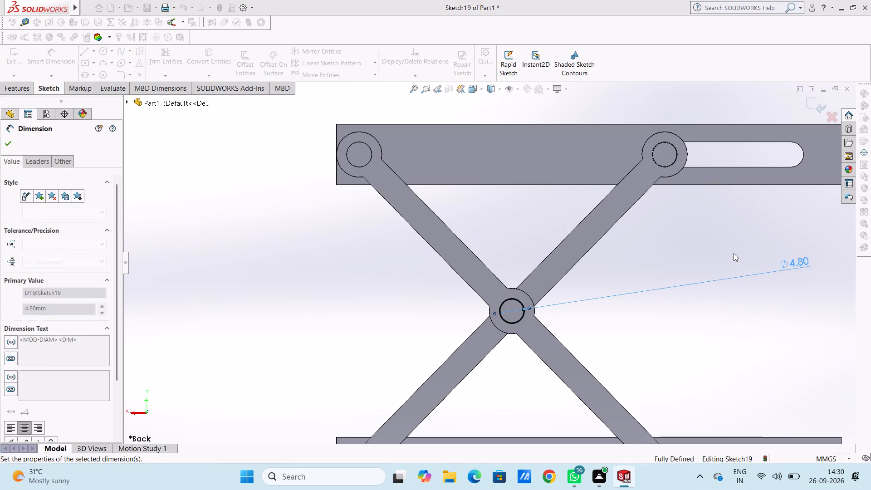
{"action": "key", "text": "Escape"}
{"action": "key", "text": "Escape"}
Extrude the central crossing circle 2 mm in the reversed direction, into the link hole, with Merge result on.
{"action": "middle_click_drag", "start_coordinate": [649, 253], "coordinate": [644, 252]}
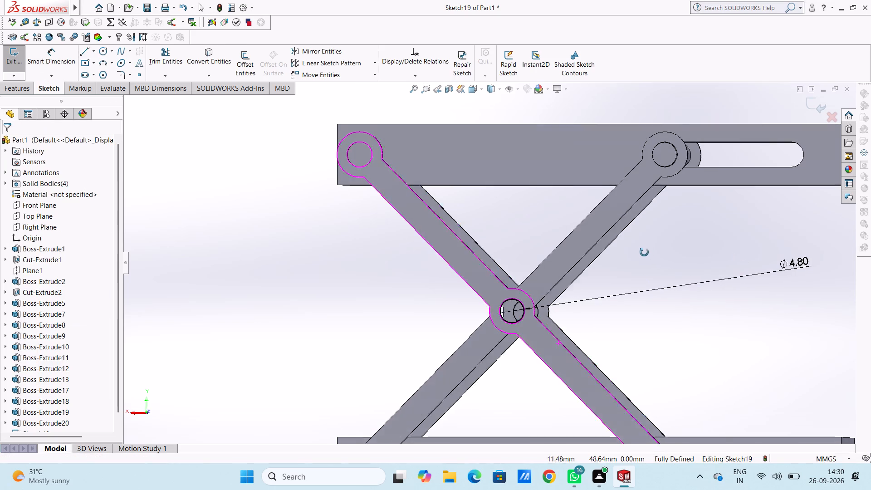
{"action": "middle_click_drag", "start_coordinate": [644, 252], "coordinate": [629, 261]}
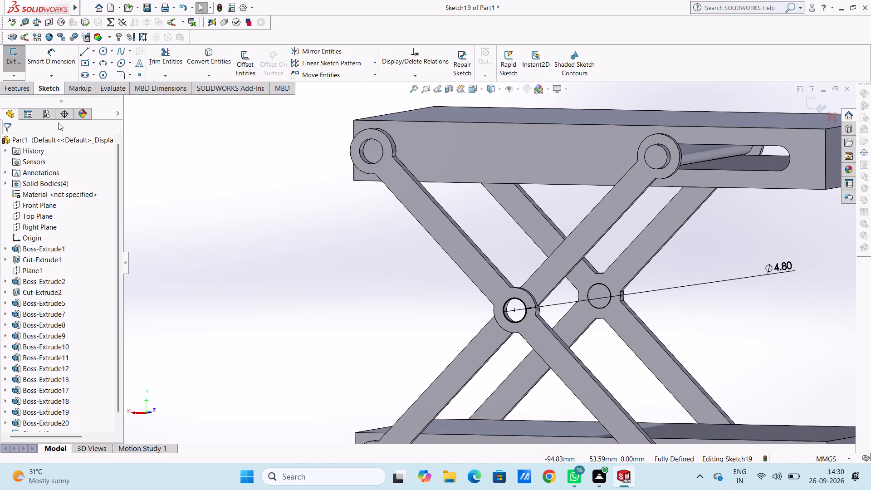
{"action": "left_click", "coordinate": [16, 92]}
{"action": "left_click", "coordinate": [22, 59]}
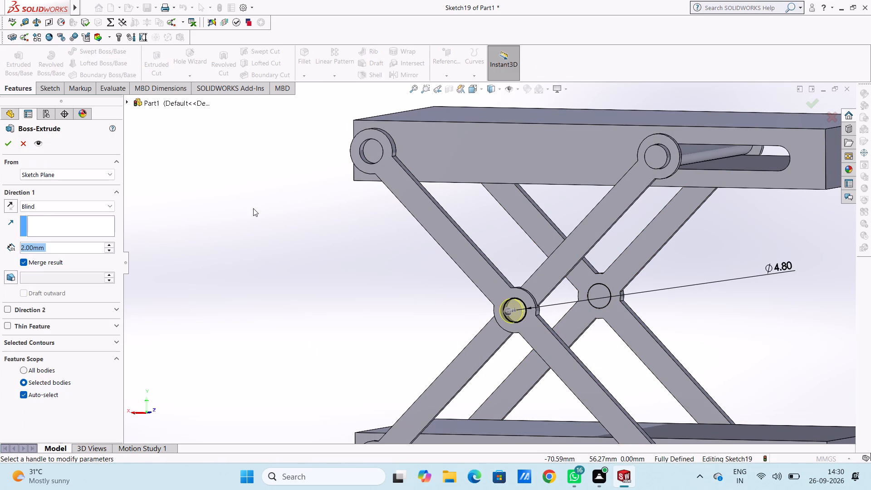
{"action": "left_click", "coordinate": [9, 206]}
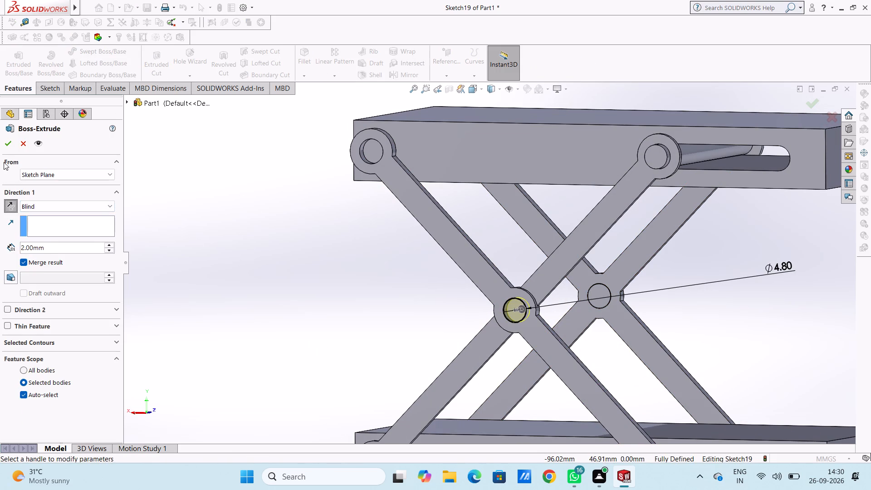
{"action": "left_click", "coordinate": [5, 141]}
{"action": "left_click", "coordinate": [344, 259]}
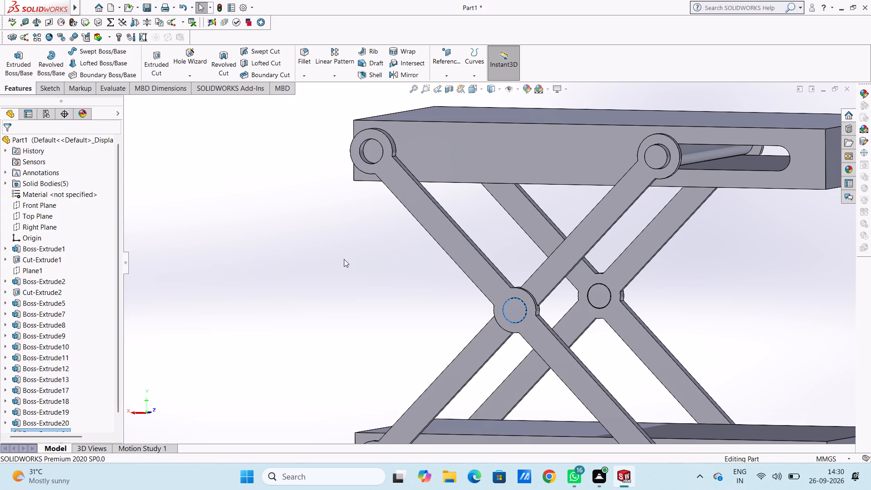
In the back view, sketch a 2.4 mm radius circle centred on the pin end face at the upper block's unslotted-end joint.
{"action": "scroll", "coordinate": [344, 259], "scroll_direction": "up", "scroll_amount": 3}
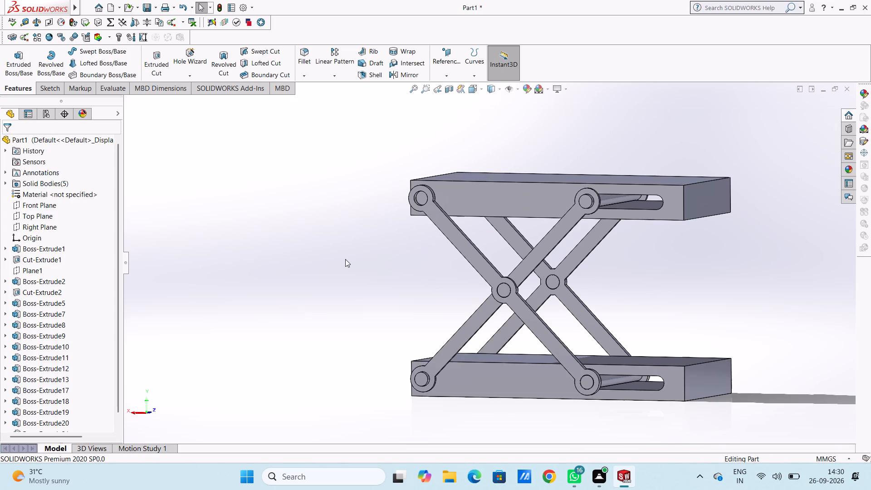
{"action": "key", "text": "ctrl+1"}
{"action": "key", "text": "ctrl+2"}
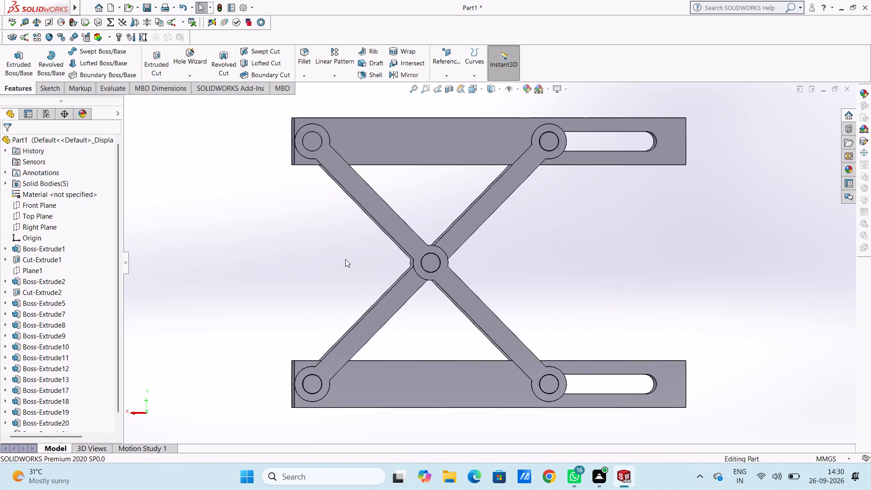
{"action": "scroll", "coordinate": [345, 169], "scroll_direction": "down", "scroll_amount": 2}
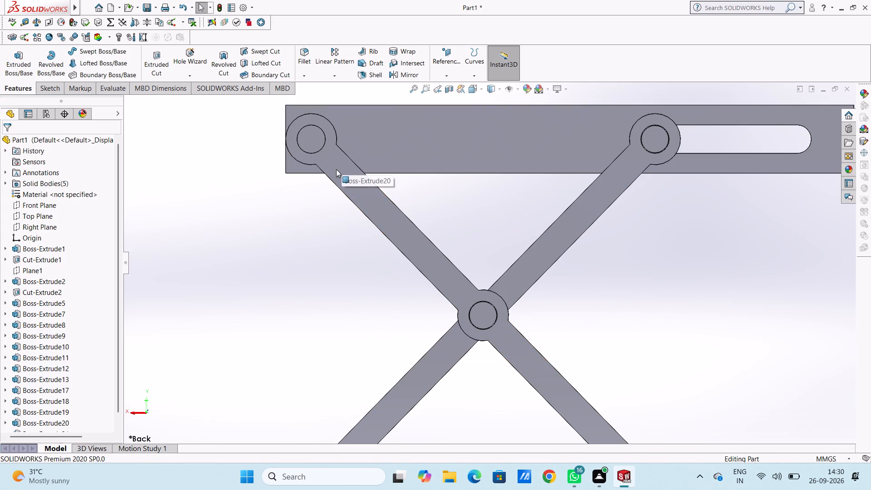
{"action": "left_click", "coordinate": [310, 137]}
{"action": "left_click", "coordinate": [351, 113]}
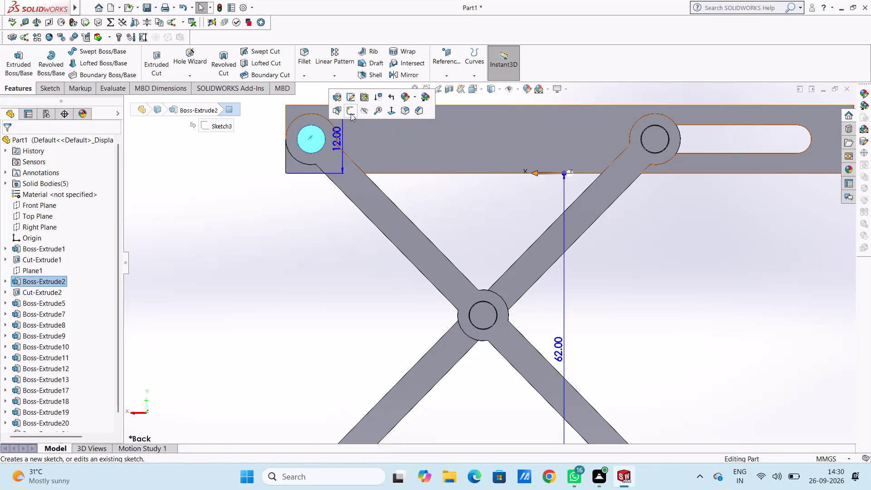
{"action": "left_click", "coordinate": [194, 246]}
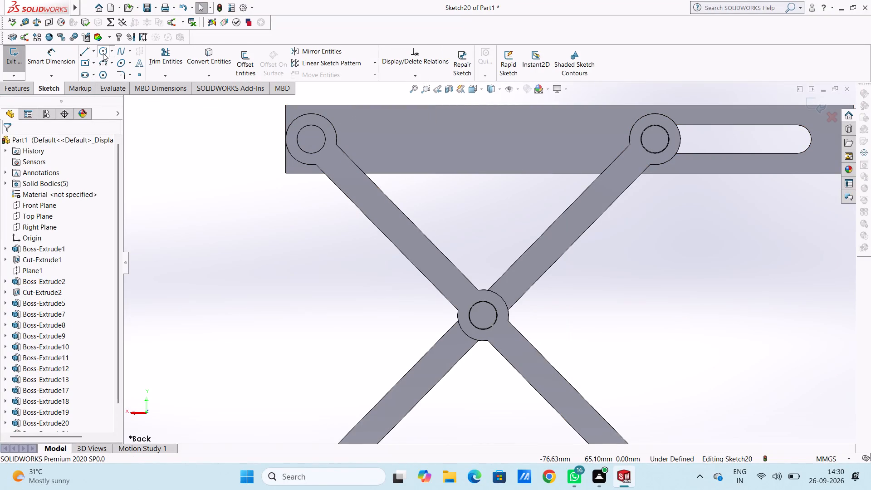
{"action": "left_click", "coordinate": [103, 53]}
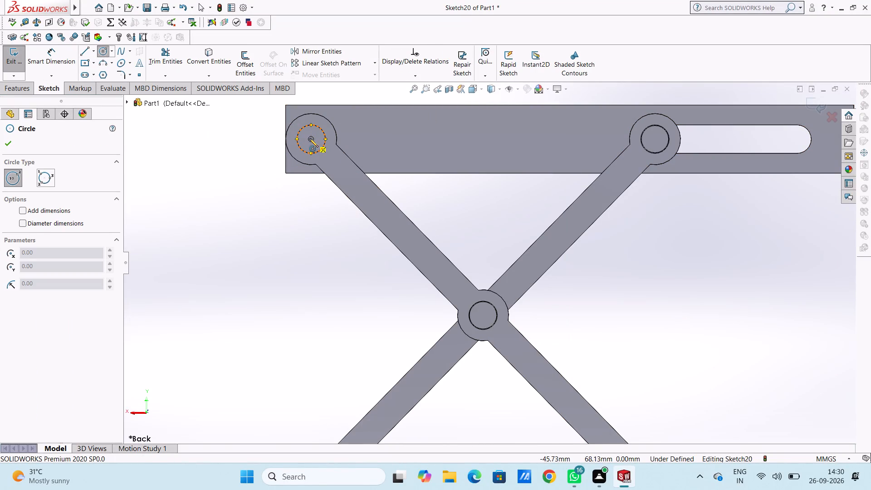
{"action": "left_click", "coordinate": [310, 138]}
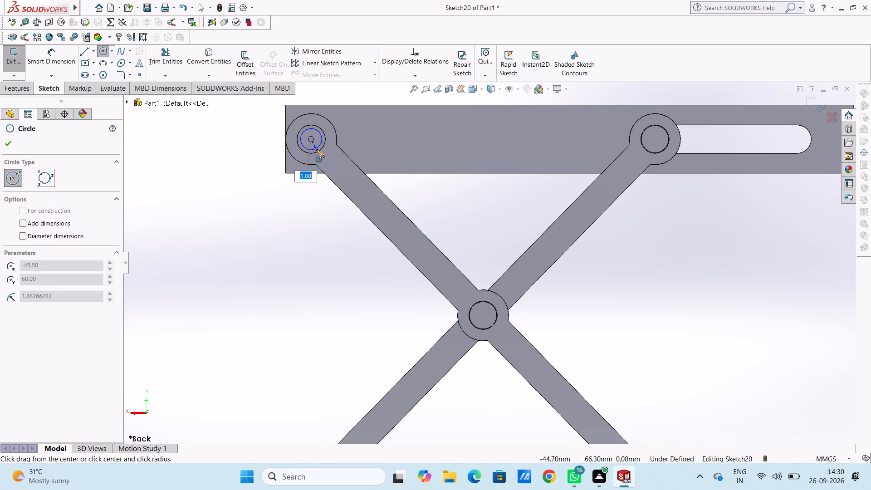
{"action": "type", "text": "2.4"}
{"action": "key", "text": "Return"}
{"action": "key", "text": "Escape"}
{"action": "key", "text": "Escape"}
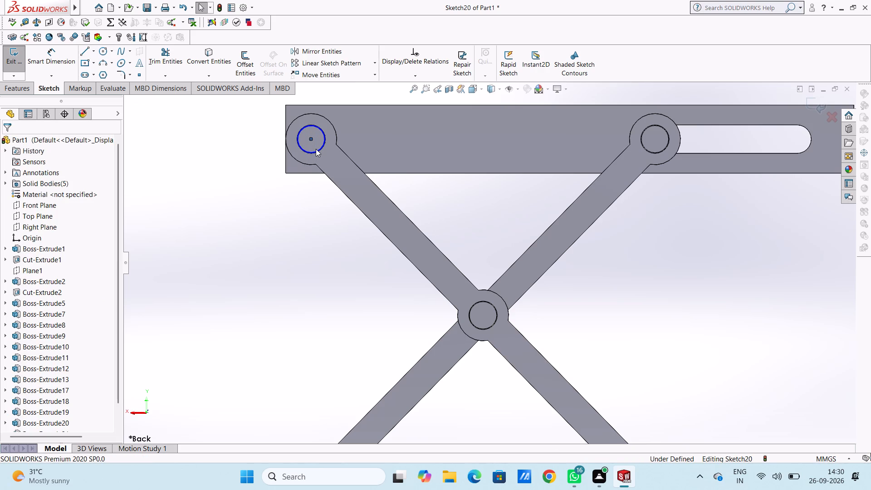
Add a diameter dimension to the circle at the upper block's unslotted-end joint.
{"action": "scroll", "coordinate": [316, 149], "scroll_direction": "up", "scroll_amount": 4}
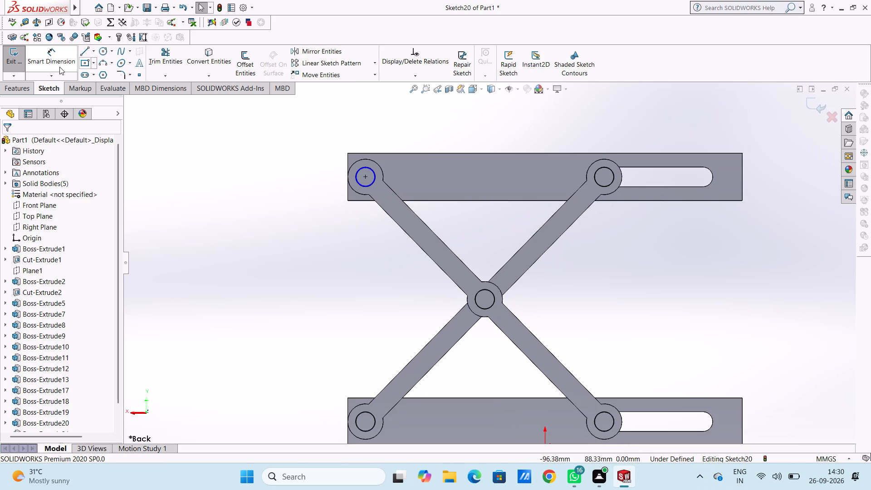
{"action": "left_click", "coordinate": [59, 67]}
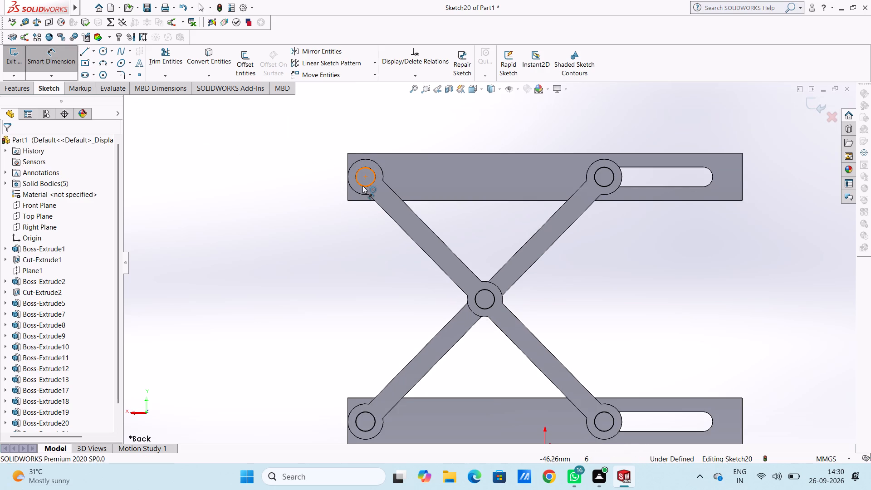
{"action": "left_click", "coordinate": [362, 186]}
{"action": "left_click", "coordinate": [194, 327]}
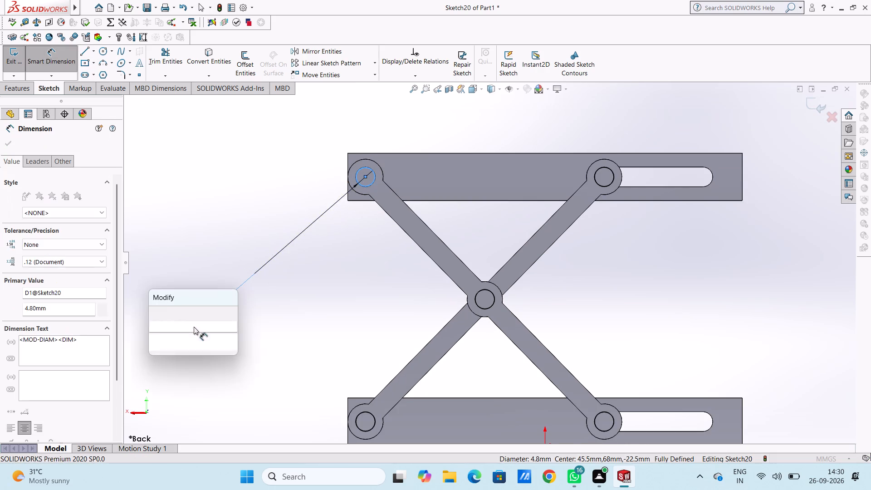
{"action": "left_click", "coordinate": [153, 314]}
{"action": "left_click", "coordinate": [230, 250]}
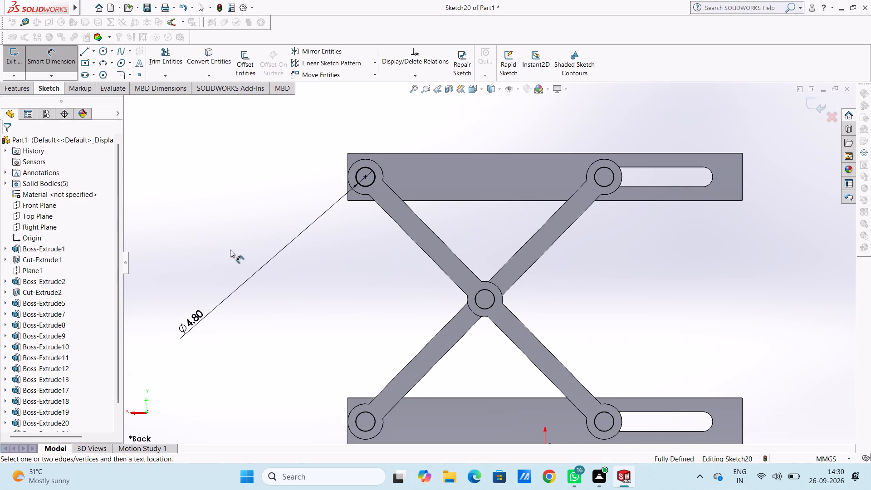
{"action": "key", "text": "Escape"}
Extrude the circle at the upper block's unslotted-end joint 2 mm blind from the sketch plane, with Merge result on.
{"action": "middle_click_drag", "start_coordinate": [277, 162], "coordinate": [253, 189]}
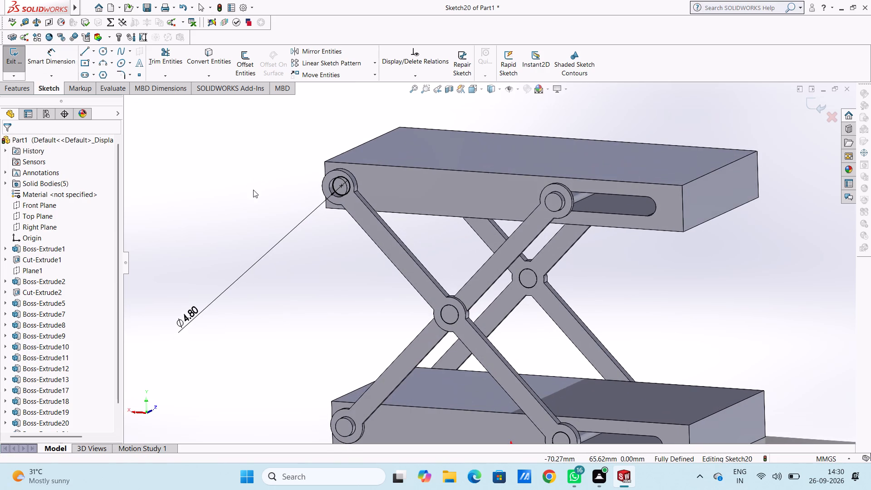
{"action": "left_click", "coordinate": [14, 89]}
{"action": "left_click", "coordinate": [17, 54]}
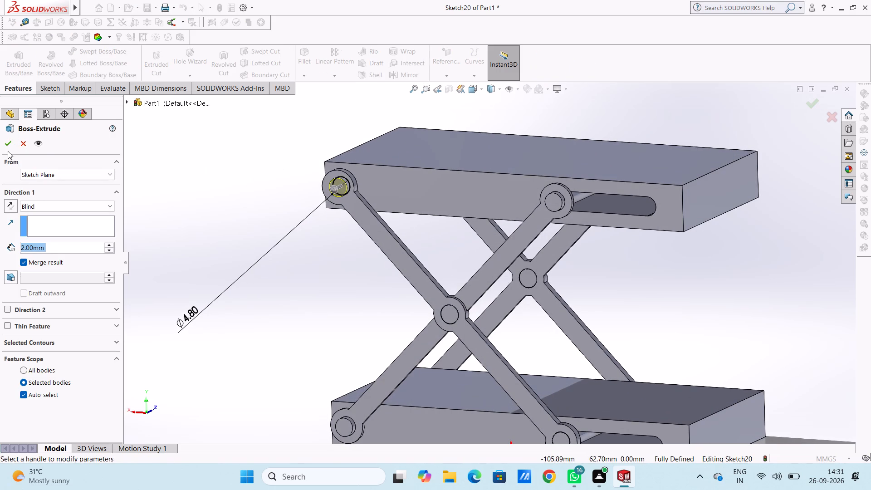
{"action": "left_click", "coordinate": [8, 146]}
{"action": "left_click", "coordinate": [224, 173]}
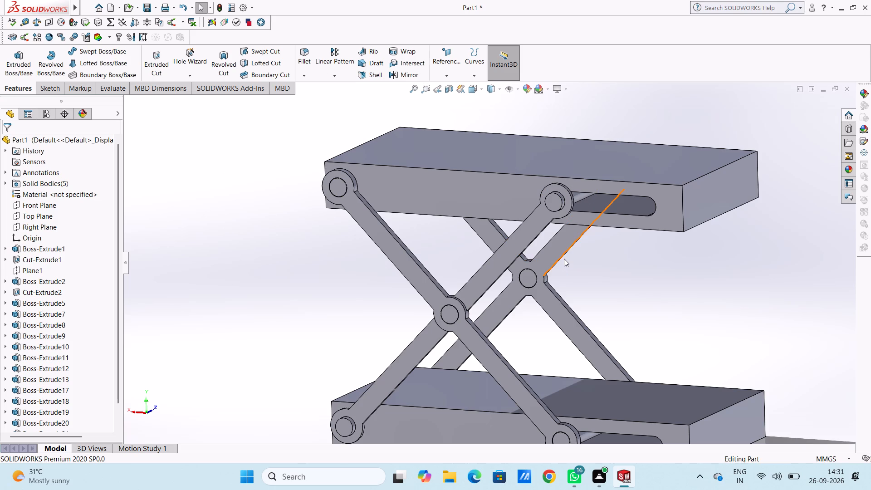
{"action": "key", "text": "Escape"}
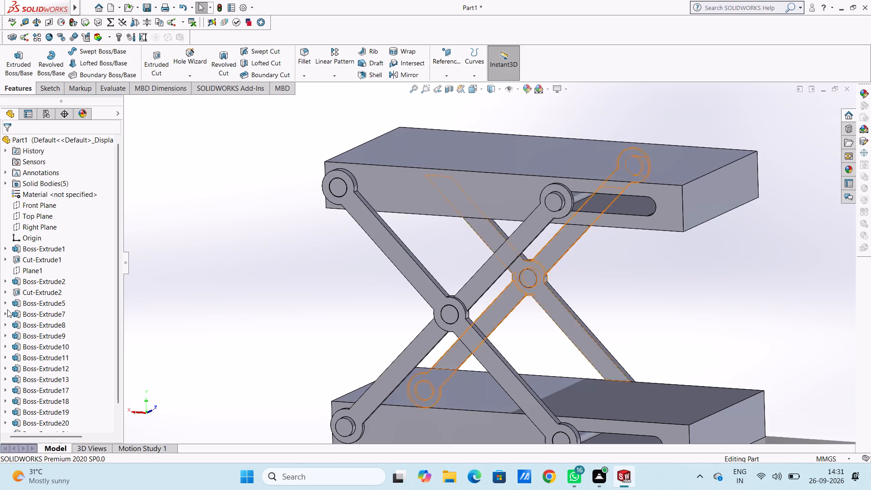
Examine the whole scissor mechanism from several angles, checking the back-side pins, the link joints and the slotted ends.
{"action": "scroll", "coordinate": [7, 309], "scroll_direction": "down", "scroll_amount": 9}
{"action": "scroll", "coordinate": [29, 287], "scroll_direction": "up", "scroll_amount": 4}
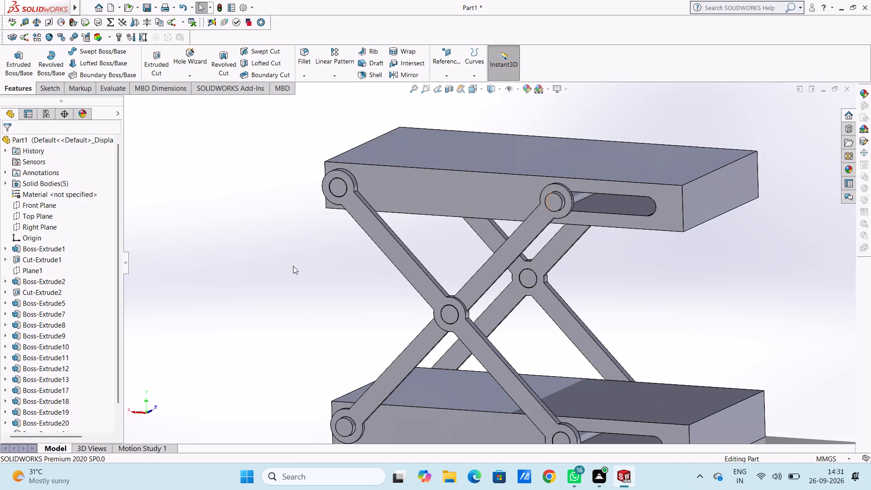
{"action": "scroll", "coordinate": [293, 266], "scroll_direction": "up", "scroll_amount": 1}
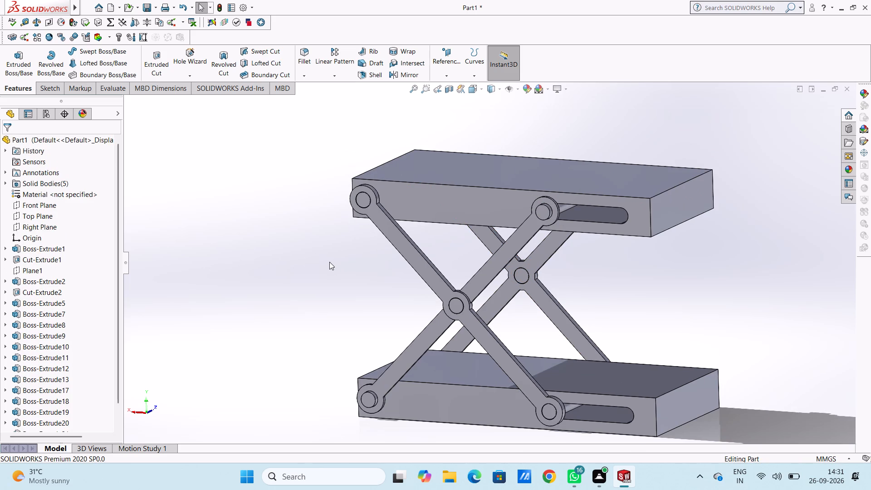
{"action": "middle_click_drag", "start_coordinate": [321, 263], "coordinate": [307, 246]}
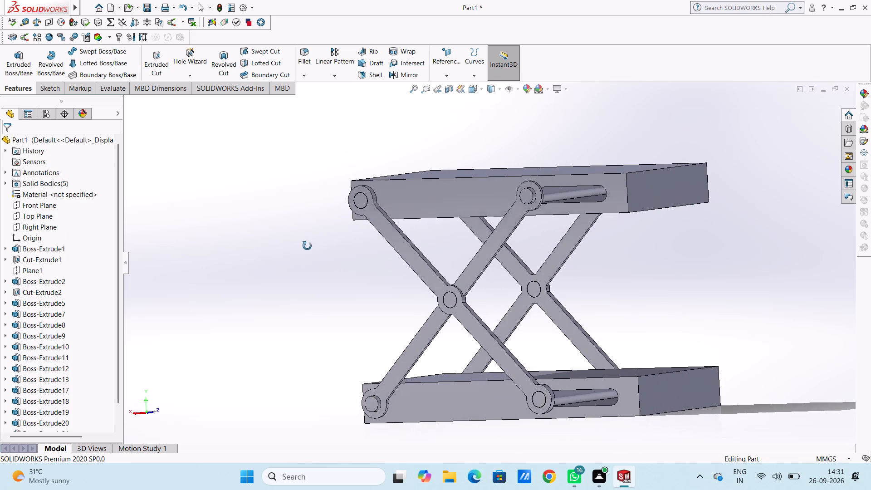
{"action": "middle_click_drag", "start_coordinate": [307, 246], "coordinate": [305, 247]}
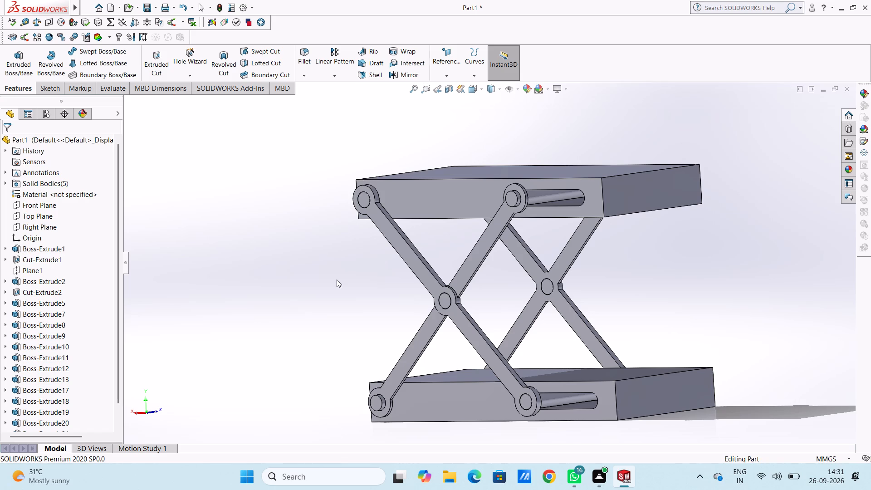
{"action": "scroll", "coordinate": [339, 279], "scroll_direction": "up", "scroll_amount": 4}
{"action": "middle_click_drag", "start_coordinate": [342, 265], "coordinate": [255, 253]}
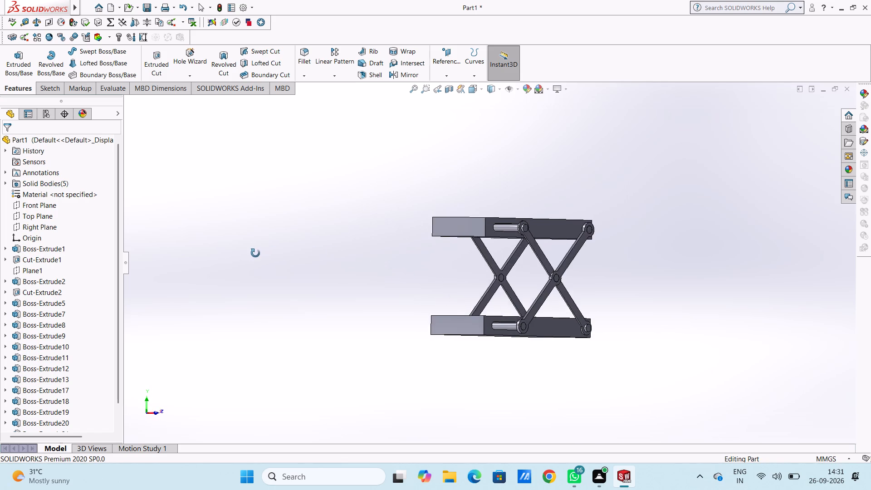
{"action": "middle_click_drag", "start_coordinate": [255, 253], "coordinate": [224, 286]}
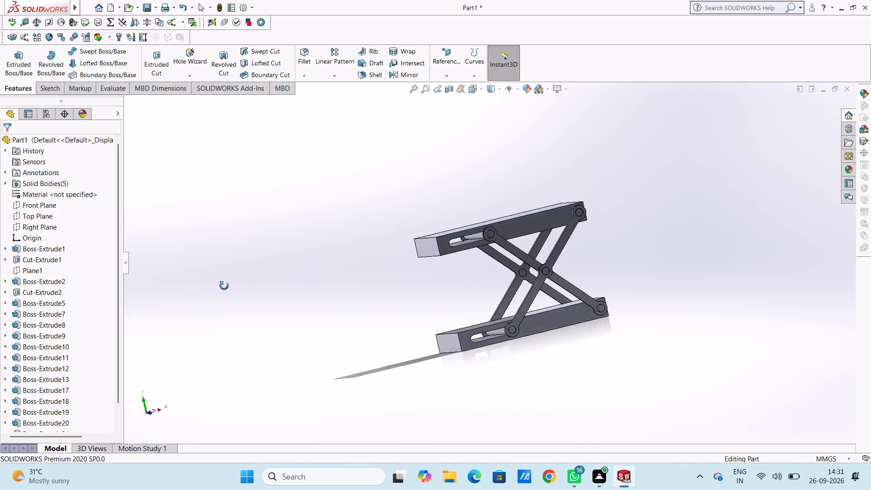
Apply a red colour to the front-side links' upper faces, including one link's narrow side and the rounded ends at the upper block.
{"action": "middle_click_drag", "start_coordinate": [224, 286], "coordinate": [521, 364]}
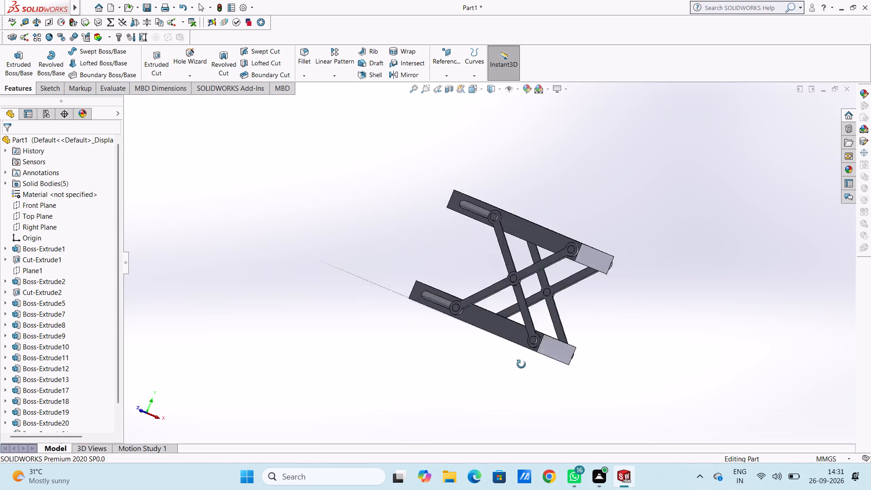
{"action": "middle_click_drag", "start_coordinate": [521, 364], "coordinate": [503, 407]}
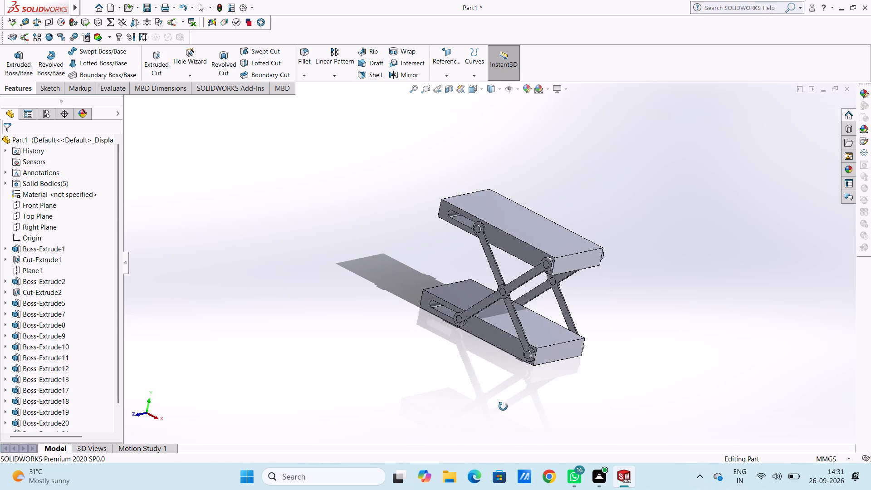
{"action": "middle_click_drag", "start_coordinate": [503, 407], "coordinate": [504, 407]}
{"action": "key", "text": "Escape"}
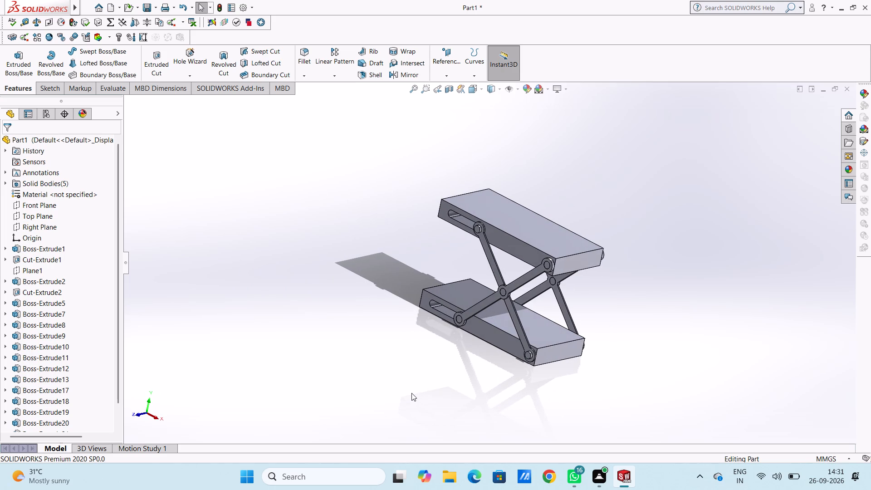
{"action": "key", "text": "ctrl+7"}
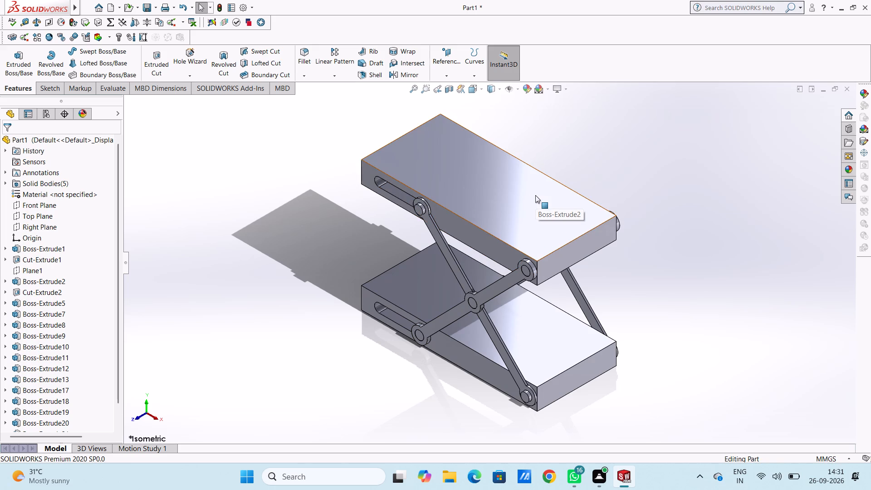
{"action": "left_click", "coordinate": [450, 265]}
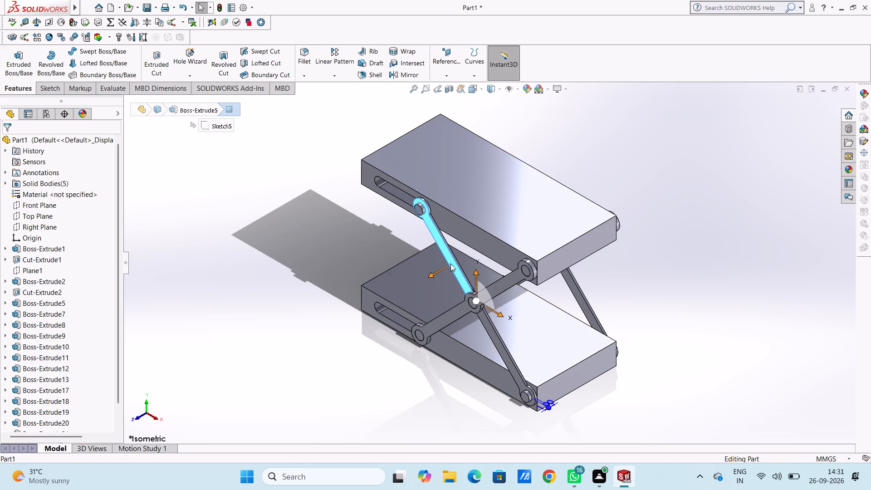
{"action": "left_click", "coordinate": [529, 88]}
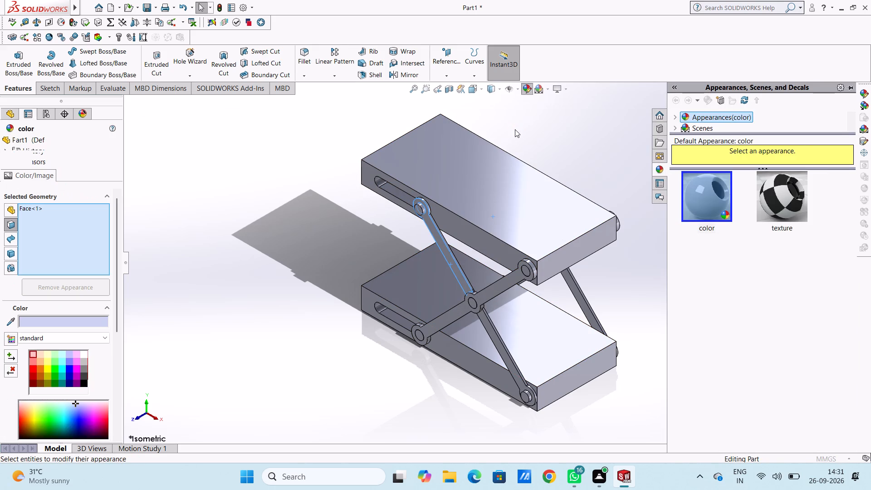
{"action": "left_click", "coordinate": [31, 369]}
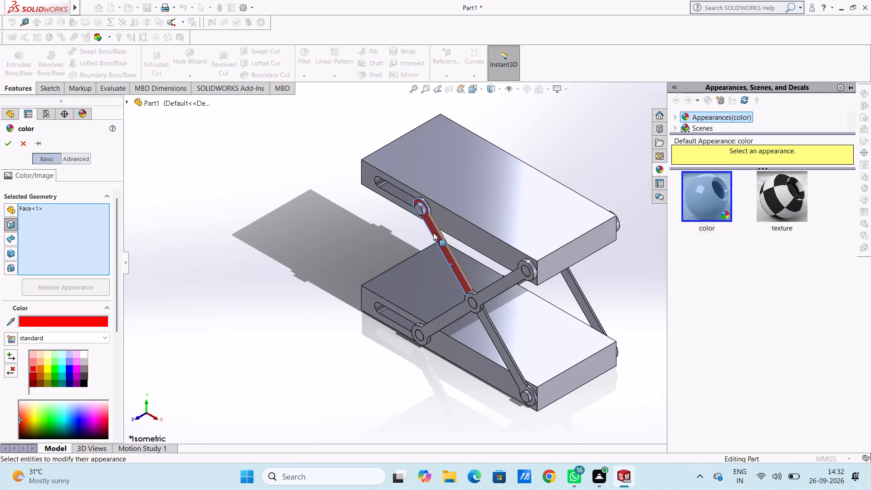
{"action": "scroll", "coordinate": [488, 235], "scroll_direction": "down", "scroll_amount": 6}
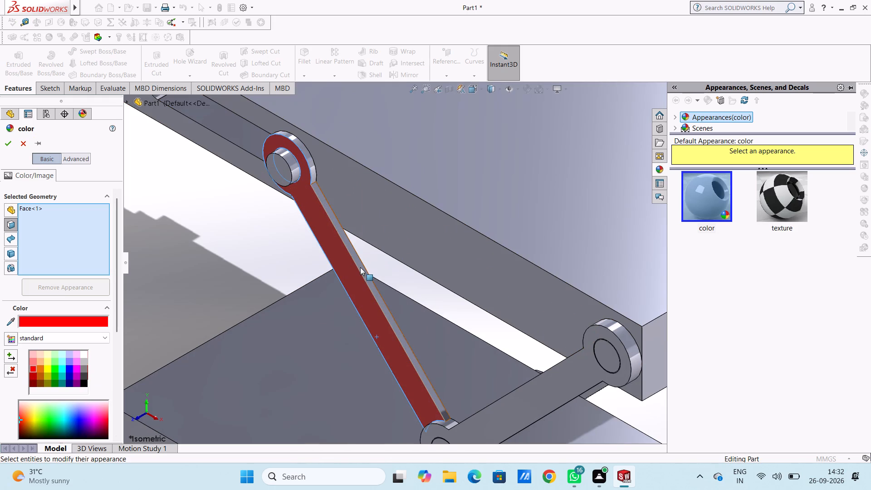
{"action": "left_click", "coordinate": [360, 267]}
{"action": "left_click", "coordinate": [313, 172]}
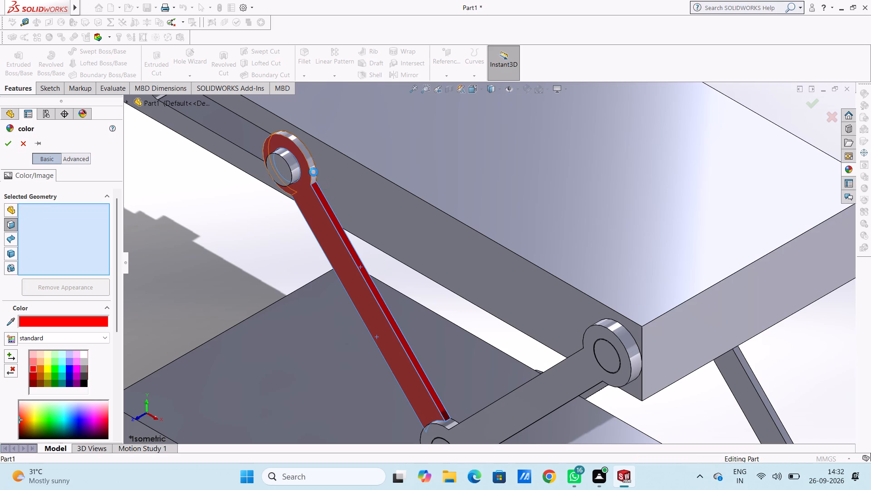
{"action": "left_click", "coordinate": [536, 404]}
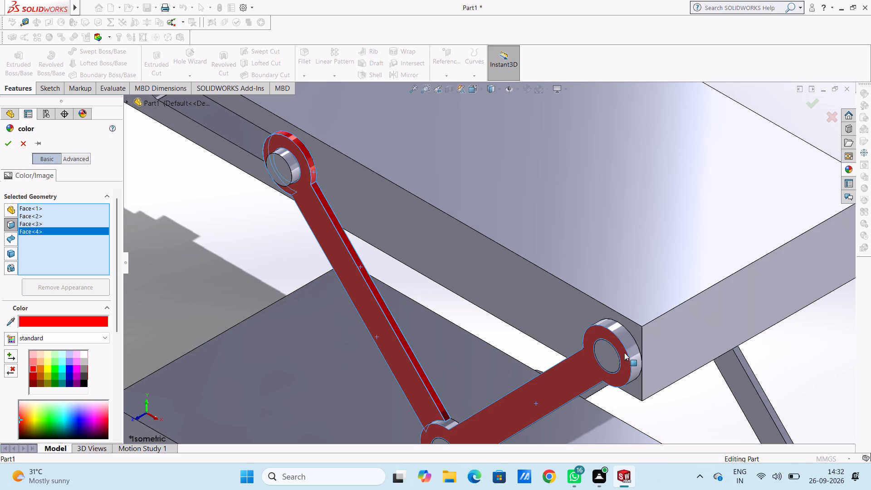
{"action": "left_click", "coordinate": [629, 349]}
Add the front link's lower face, narrow side and rounded end at the lower block's unslotted end to the red selection.
{"action": "scroll", "coordinate": [621, 368], "scroll_direction": "up", "scroll_amount": 4}
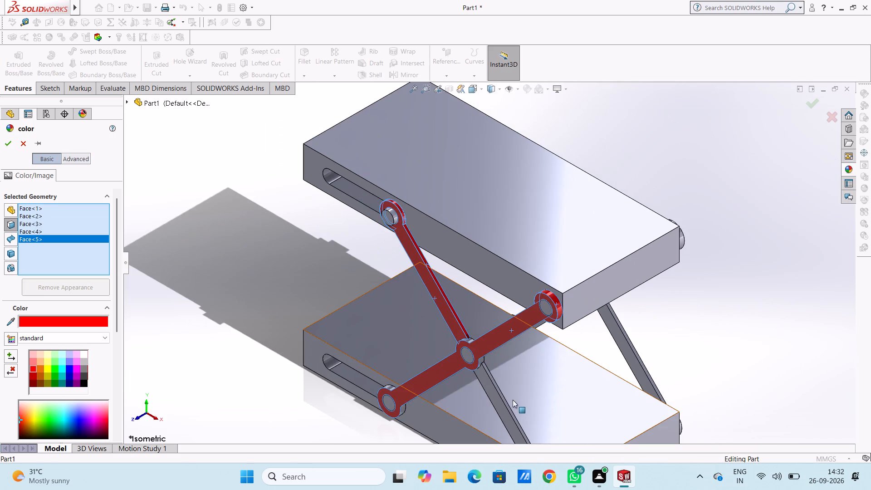
{"action": "scroll", "coordinate": [513, 400], "scroll_direction": "up", "scroll_amount": 2}
{"action": "scroll", "coordinate": [513, 385], "scroll_direction": "down", "scroll_amount": 4}
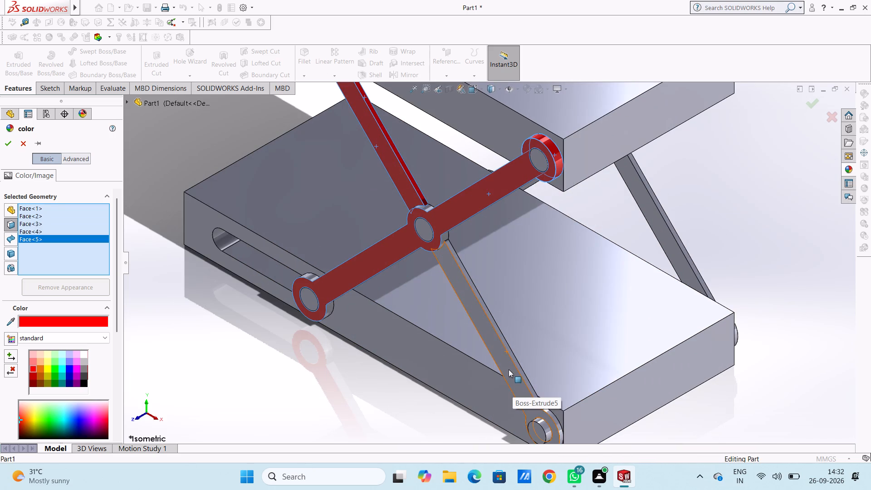
{"action": "left_click", "coordinate": [509, 368]}
{"action": "scroll", "coordinate": [510, 359], "scroll_direction": "down", "scroll_amount": 2}
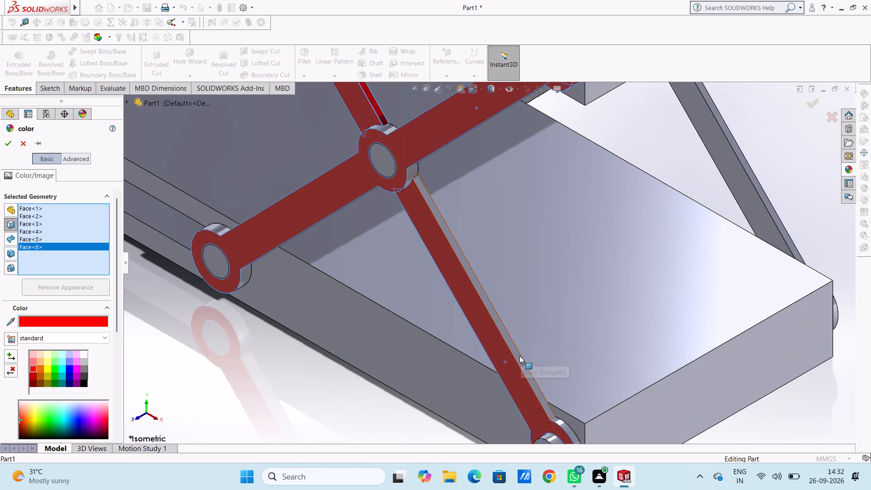
{"action": "left_click", "coordinate": [519, 356]}
{"action": "scroll", "coordinate": [528, 374], "scroll_direction": "up", "scroll_amount": 3}
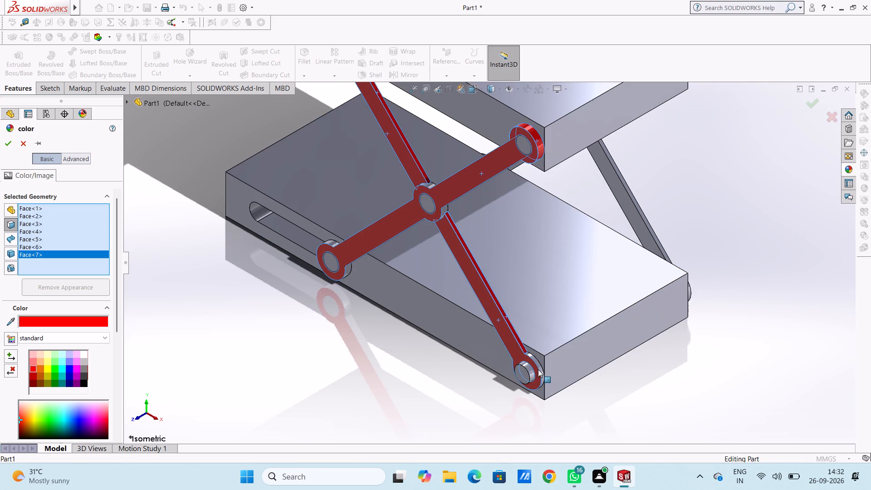
{"action": "left_click", "coordinate": [540, 366]}
Add the back-side link's inward and narrow side faces and the front centre joint's two rim faces to the red selection.
{"action": "scroll", "coordinate": [536, 364], "scroll_direction": "up", "scroll_amount": 4}
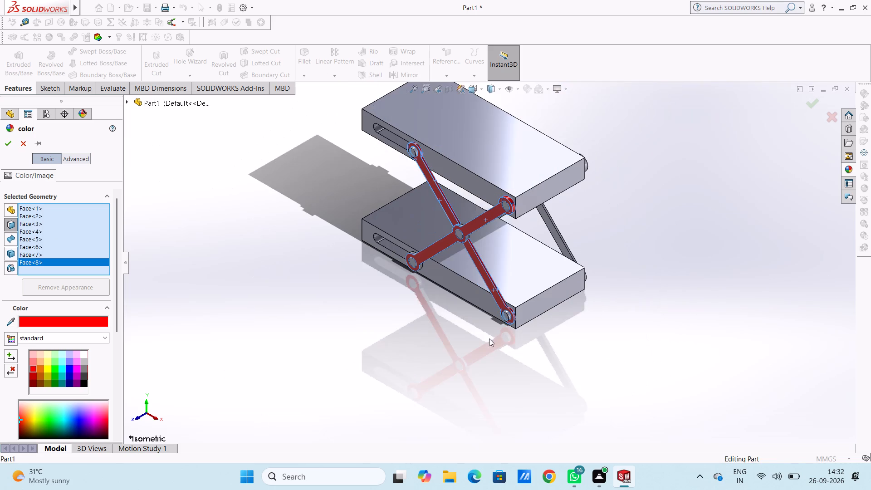
{"action": "scroll", "coordinate": [486, 331], "scroll_direction": "down", "scroll_amount": 4}
{"action": "left_click", "coordinate": [652, 141]}
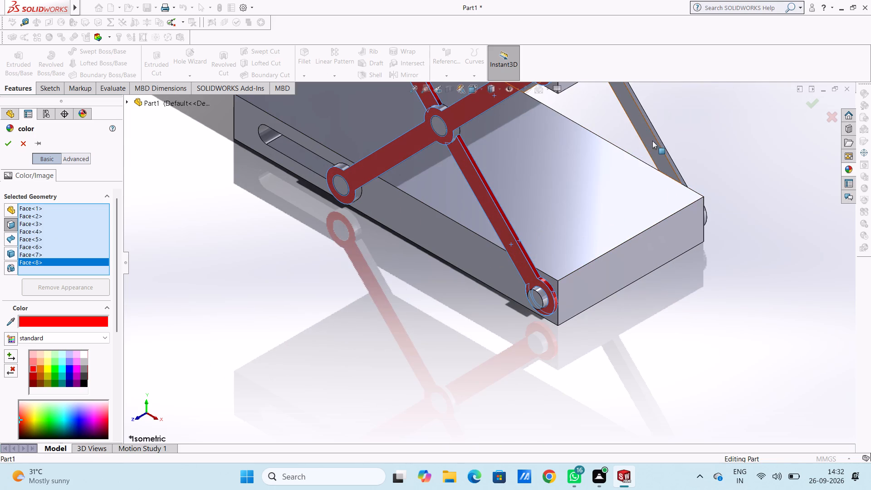
{"action": "left_click", "coordinate": [656, 138]}
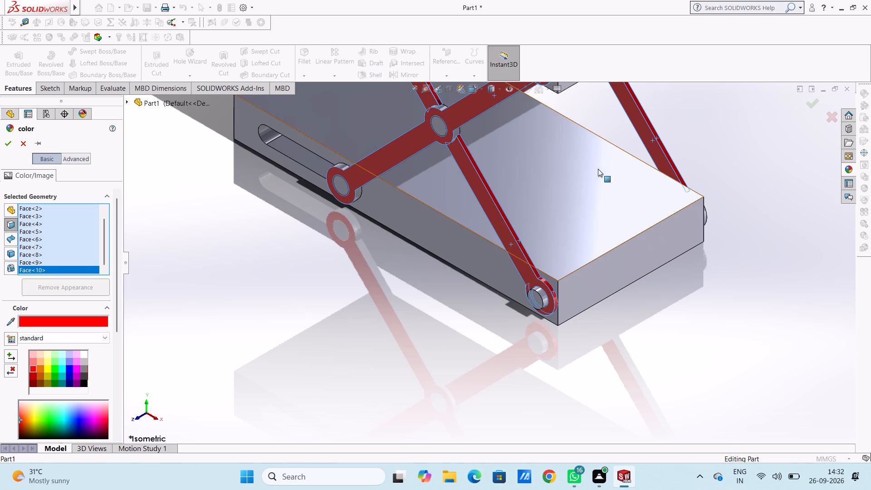
{"action": "scroll", "coordinate": [437, 119], "scroll_direction": "down", "scroll_amount": 6}
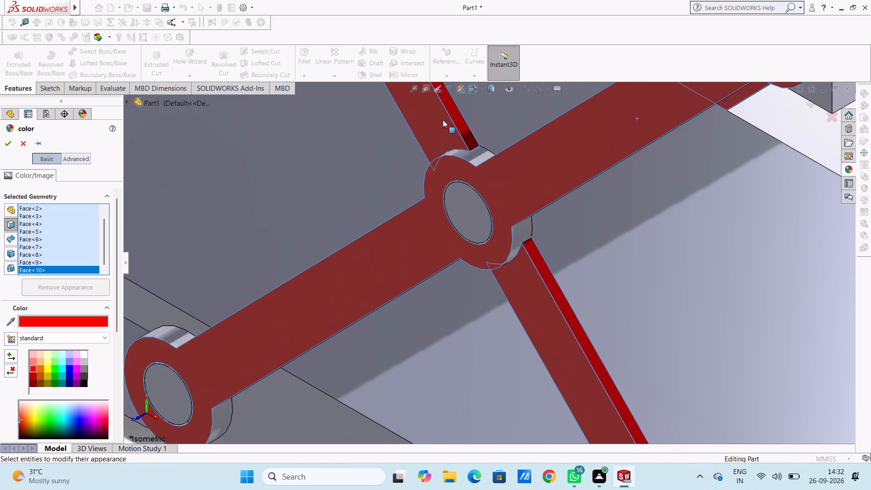
{"action": "left_click", "coordinate": [475, 154]}
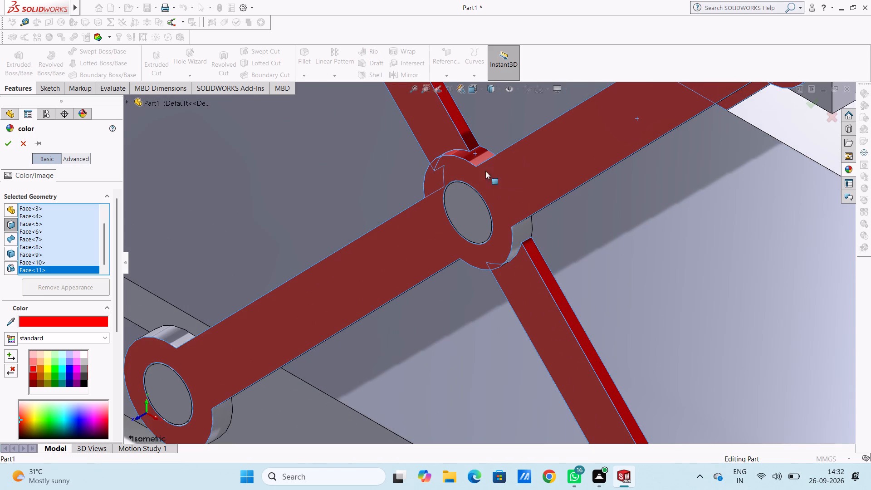
{"action": "left_click", "coordinate": [521, 231]}
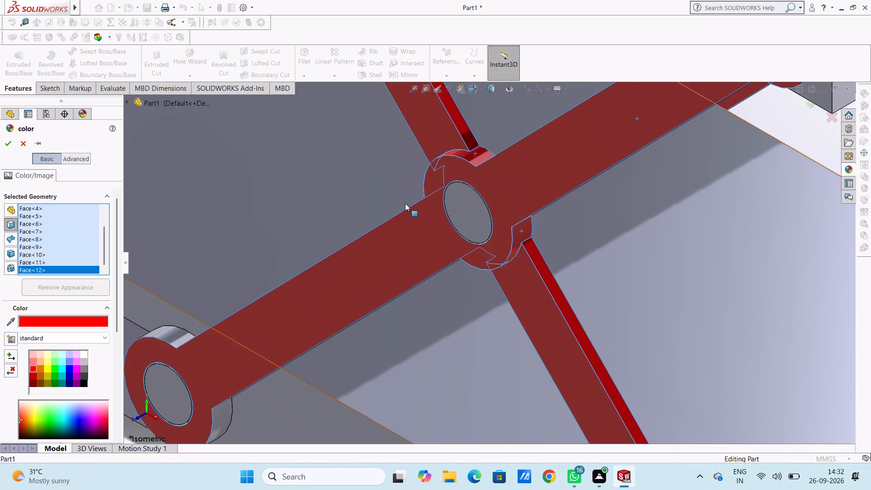
Add the narrow side faces of the front and back crossing links around the centre joints to the red selection.
{"action": "middle_click_drag", "start_coordinate": [374, 169], "coordinate": [407, 173]}
{"action": "scroll", "coordinate": [407, 173], "scroll_direction": "up", "scroll_amount": 4}
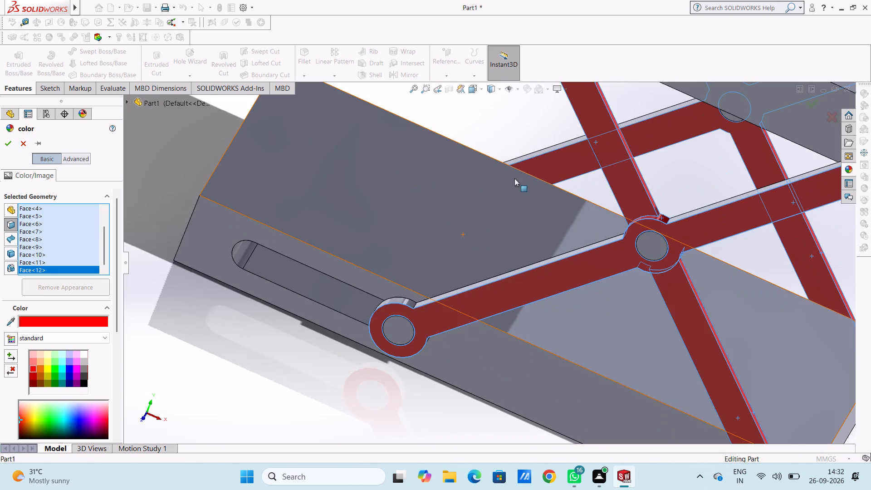
{"action": "middle_click_drag", "start_coordinate": [519, 180], "coordinate": [541, 185]}
{"action": "scroll", "coordinate": [541, 185], "scroll_direction": "up", "scroll_amount": 5}
{"action": "middle_click_drag", "start_coordinate": [594, 187], "coordinate": [614, 197]}
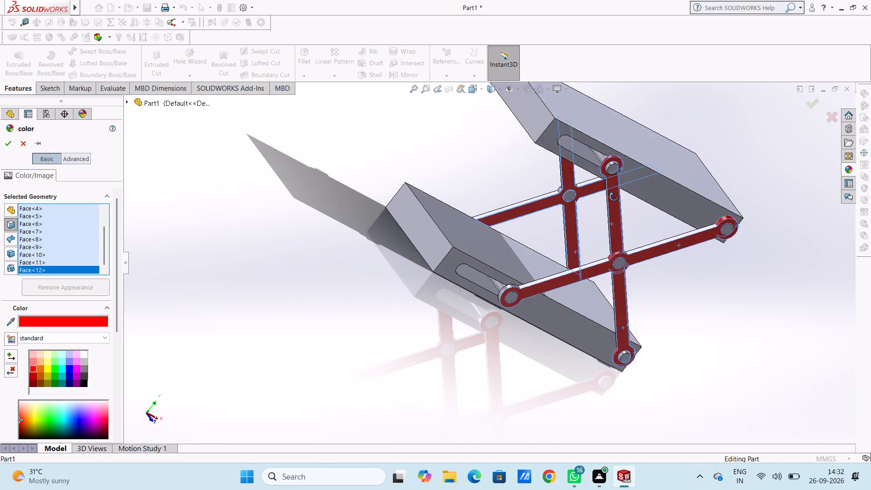
{"action": "middle_click_drag", "start_coordinate": [614, 197], "coordinate": [616, 198]}
{"action": "scroll", "coordinate": [670, 226], "scroll_direction": "down", "scroll_amount": 6}
{"action": "left_click", "coordinate": [633, 263]}
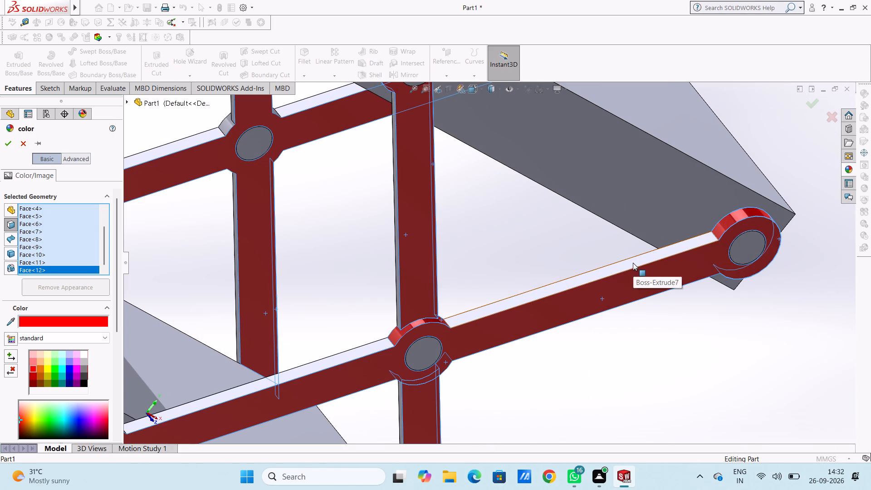
{"action": "left_click", "coordinate": [395, 206]}
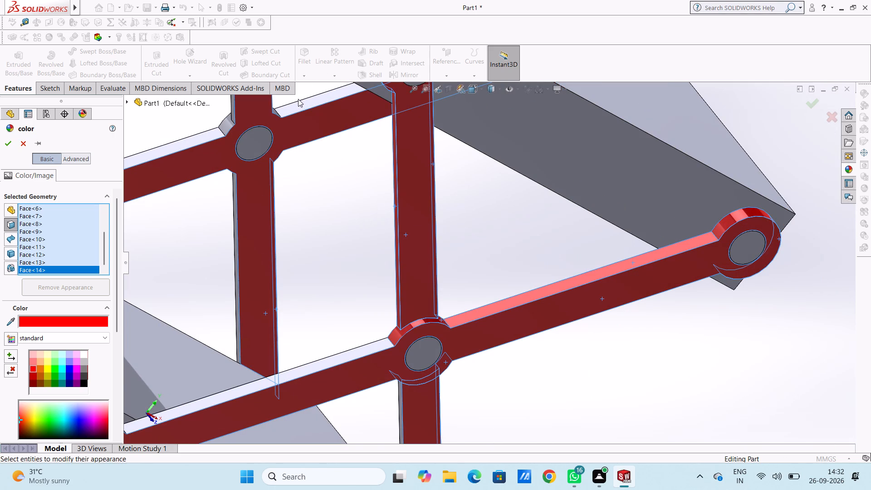
{"action": "left_click", "coordinate": [300, 103]}
{"action": "left_click", "coordinate": [206, 137]}
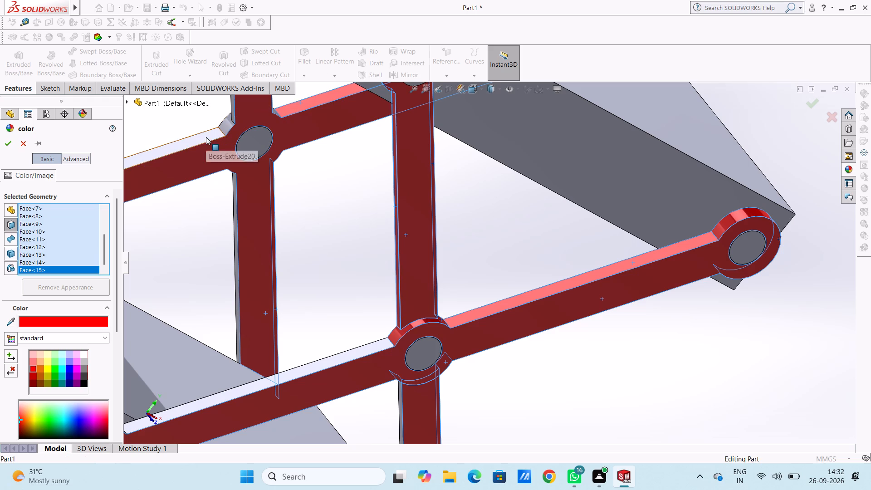
{"action": "left_click", "coordinate": [235, 196]}
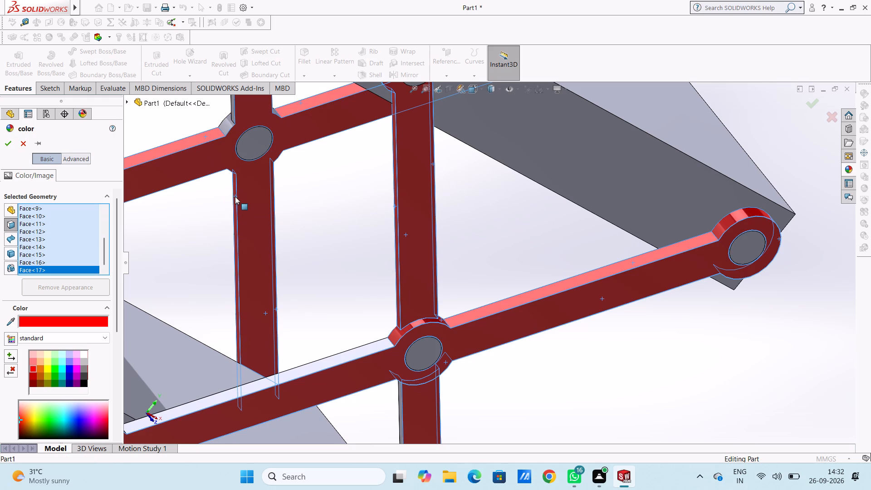
Add the front link's upper narrow side, three back-link narrow sides and the back centre joint's rim face to the red selection.
{"action": "middle_click_drag", "start_coordinate": [297, 192], "coordinate": [285, 192]}
{"action": "scroll", "coordinate": [282, 192], "scroll_direction": "up", "scroll_amount": 4}
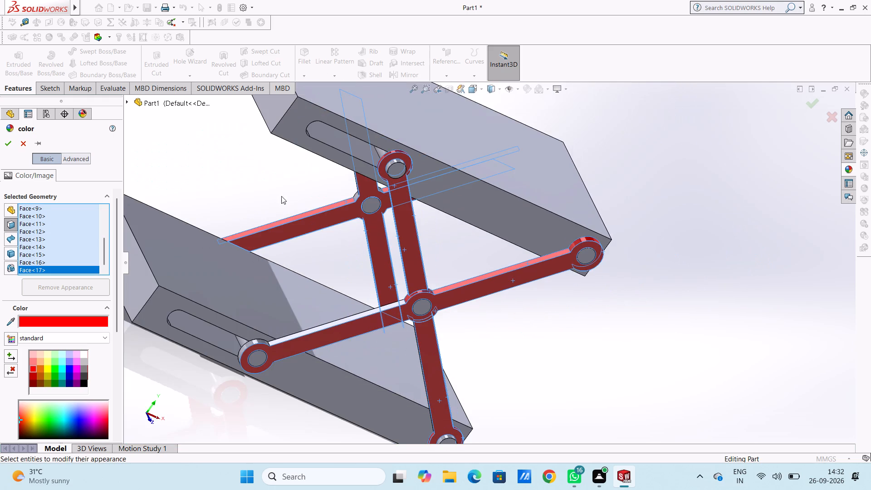
{"action": "middle_click_drag", "start_coordinate": [283, 198], "coordinate": [211, 149]}
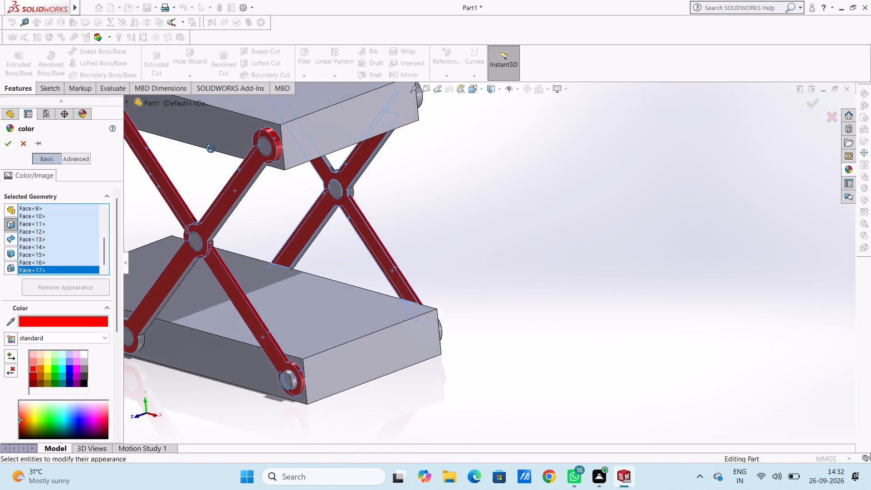
{"action": "middle_click_drag", "start_coordinate": [211, 149], "coordinate": [206, 123]}
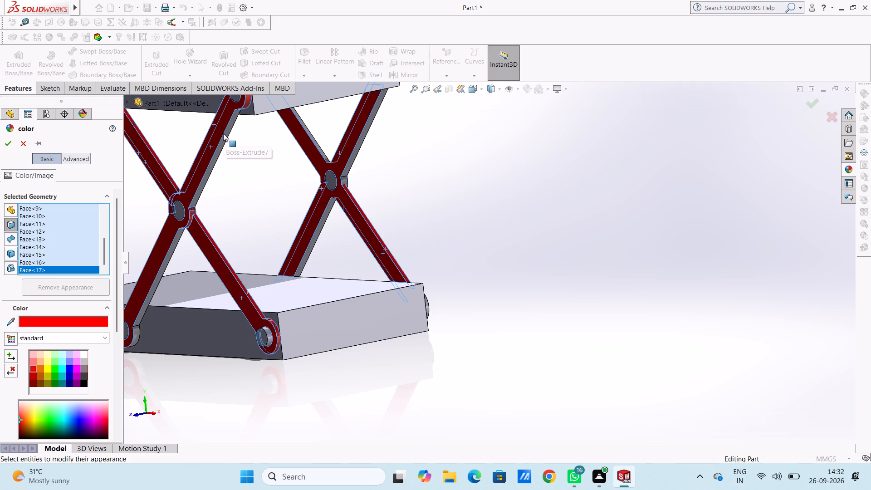
{"action": "left_click", "coordinate": [223, 133]}
{"action": "left_click", "coordinate": [216, 133]}
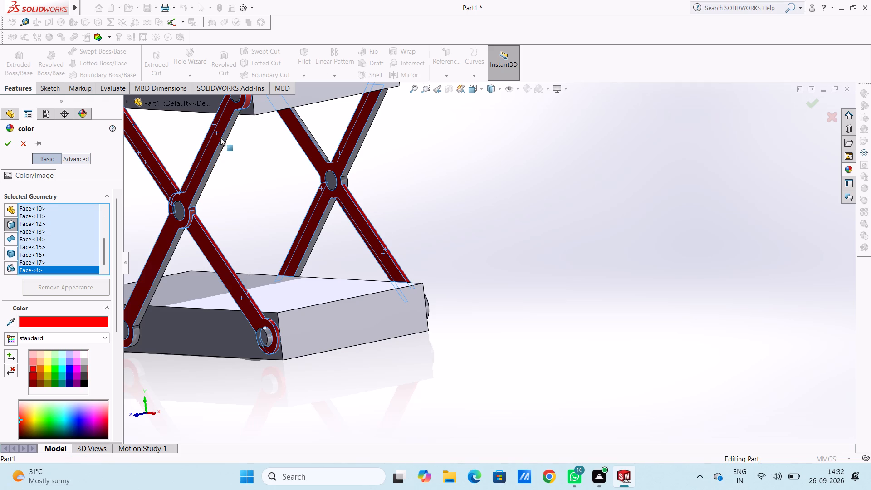
{"action": "left_click", "coordinate": [222, 139]}
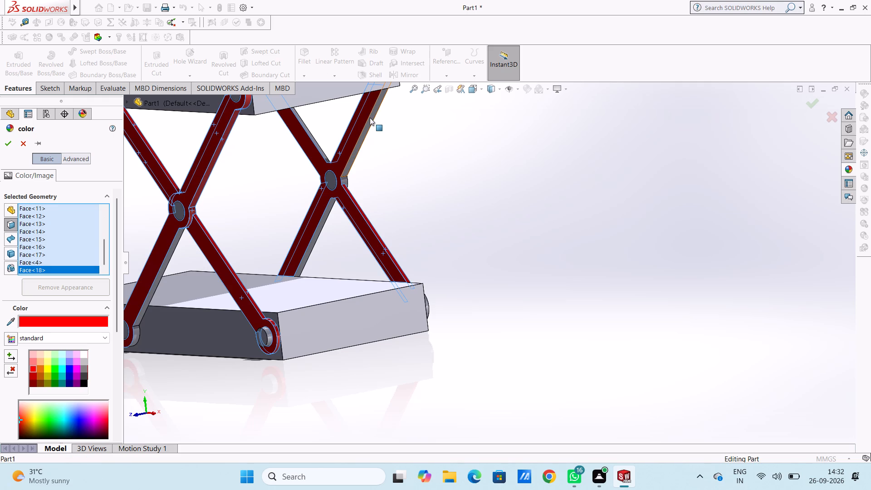
{"action": "left_click", "coordinate": [371, 118]}
{"action": "left_click", "coordinate": [316, 141]}
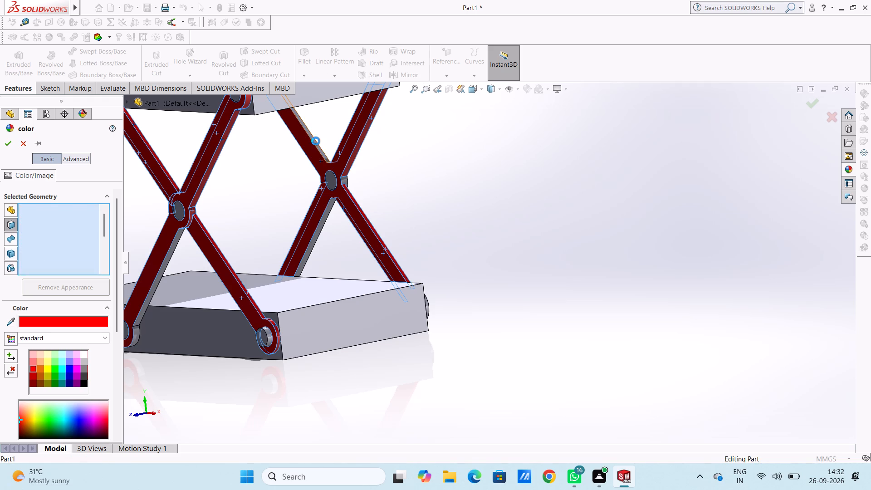
{"action": "left_click", "coordinate": [330, 203]}
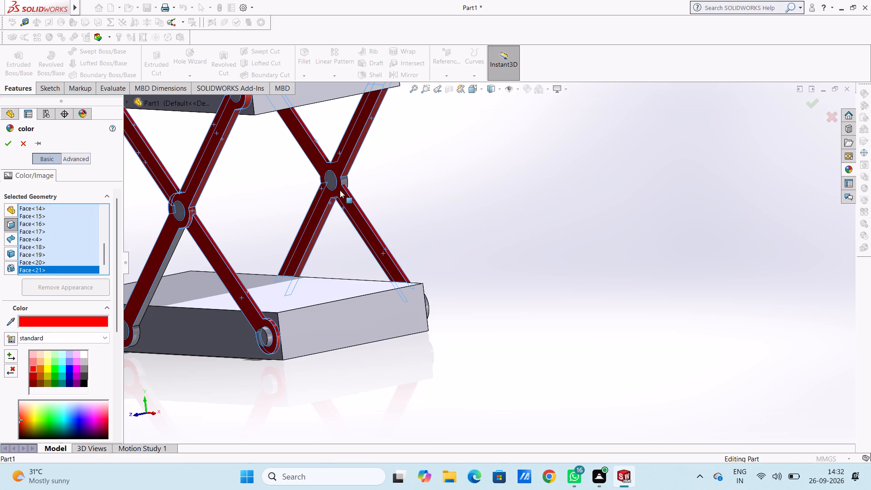
{"action": "left_click", "coordinate": [345, 182]}
Add the front lower links' narrow side faces and the rounded end at the lower block's slot to the red selection.
{"action": "scroll", "coordinate": [345, 182], "scroll_direction": "up", "scroll_amount": 4}
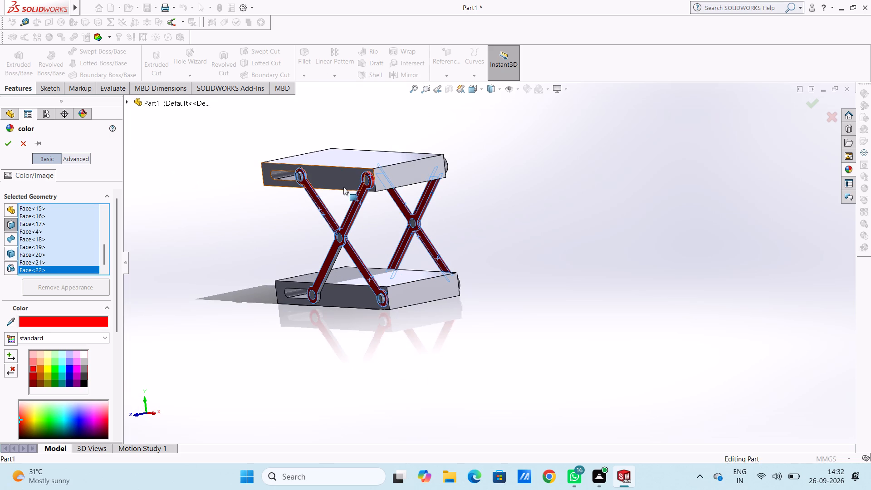
{"action": "scroll", "coordinate": [347, 198], "scroll_direction": "down", "scroll_amount": 3}
{"action": "middle_click_drag", "start_coordinate": [349, 200], "coordinate": [447, 188]}
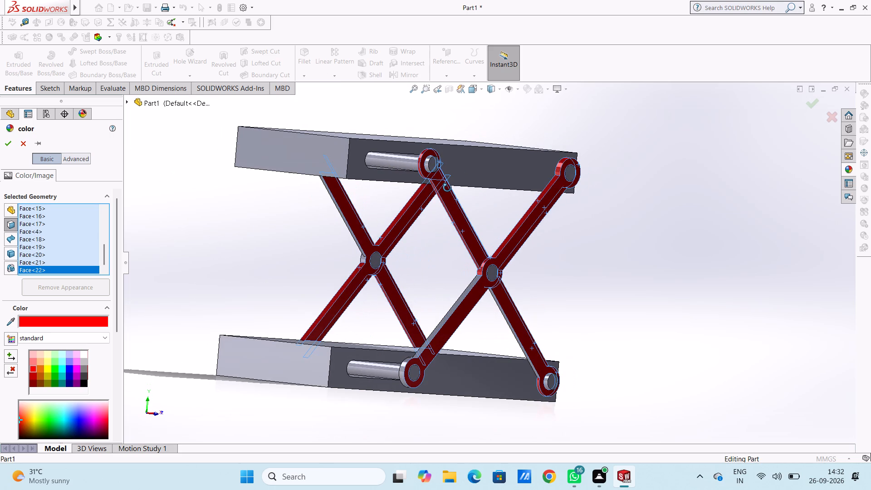
{"action": "middle_click_drag", "start_coordinate": [447, 188], "coordinate": [459, 186]}
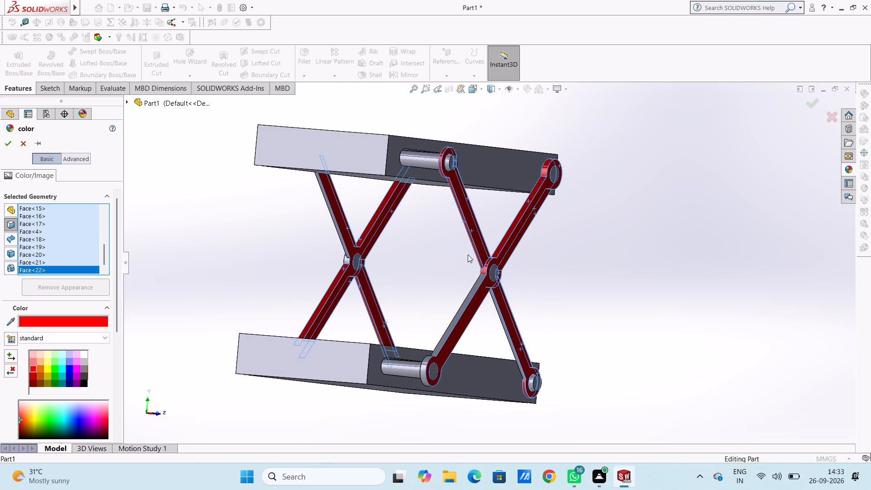
{"action": "left_click", "coordinate": [471, 291]}
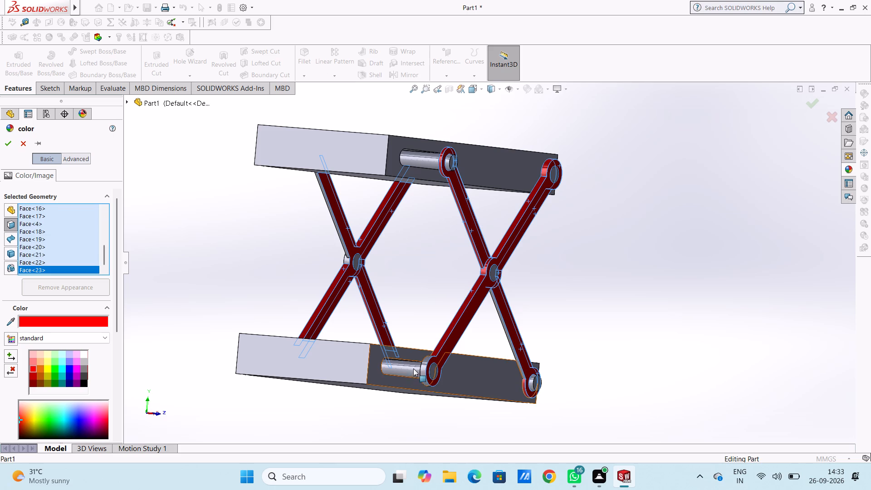
{"action": "left_click", "coordinate": [423, 373]}
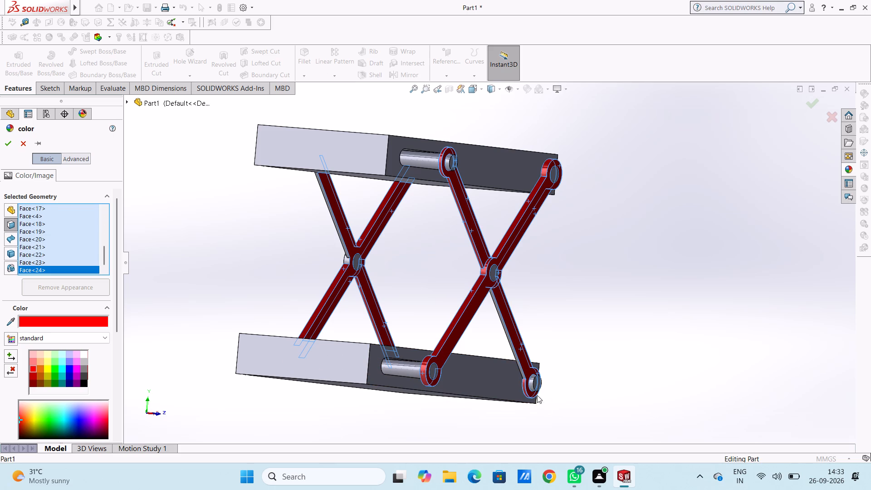
{"action": "left_click", "coordinate": [518, 358]}
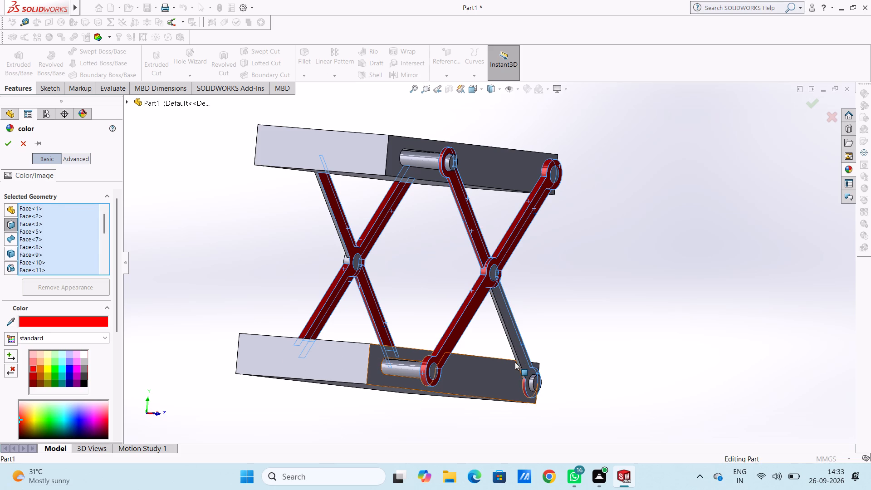
{"action": "left_click", "coordinate": [515, 362]}
{"action": "left_click", "coordinate": [504, 375]}
{"action": "left_click", "coordinate": [513, 349]}
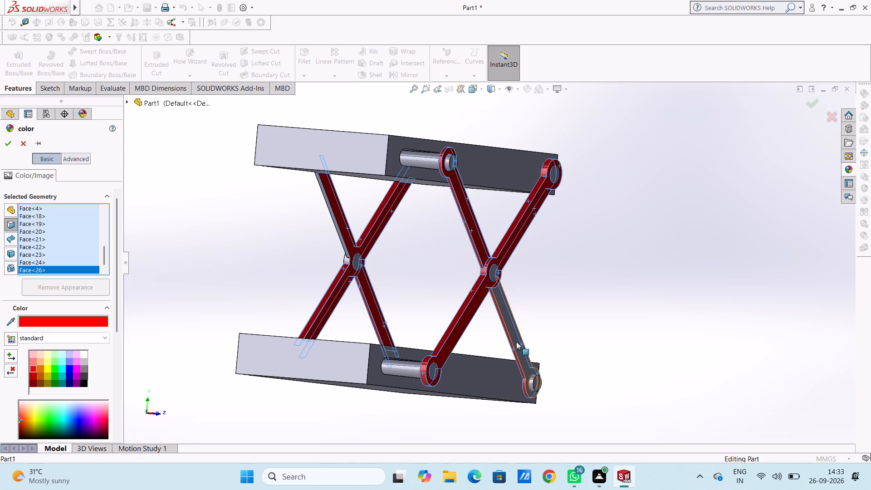
{"action": "left_click", "coordinate": [516, 342]}
Add the front link's inward face and the back-side crossing links' outward faces to the red selection.
{"action": "middle_click_drag", "start_coordinate": [595, 280], "coordinate": [483, 293]}
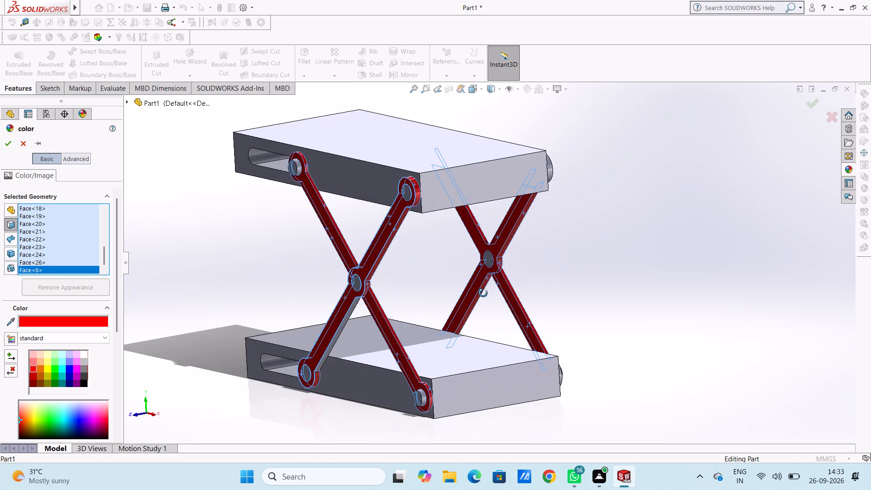
{"action": "middle_click_drag", "start_coordinate": [483, 293], "coordinate": [417, 280]}
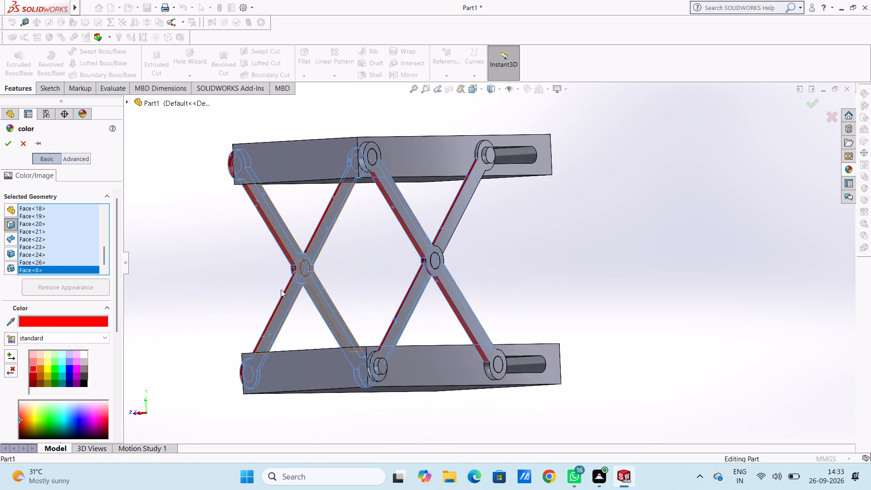
{"action": "left_click", "coordinate": [281, 226]}
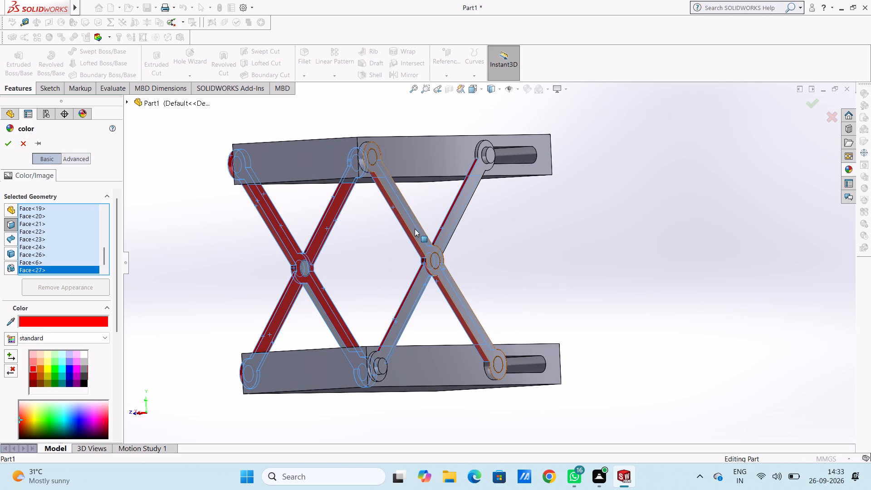
{"action": "left_click", "coordinate": [415, 229]}
{"action": "left_click", "coordinate": [450, 222]}
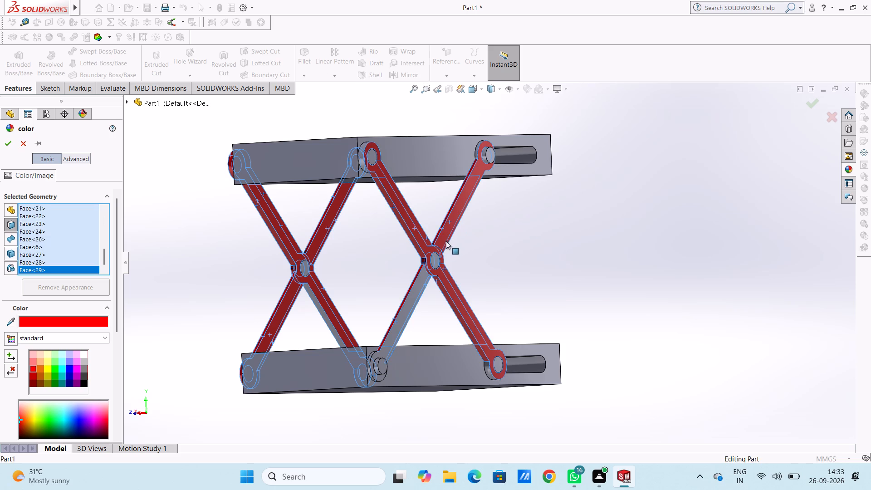
{"action": "left_click", "coordinate": [411, 308]}
Add the rounded rim faces of the back-side links' two ends at the upper block to the red selection.
{"action": "middle_click_drag", "start_coordinate": [347, 255], "coordinate": [361, 257]}
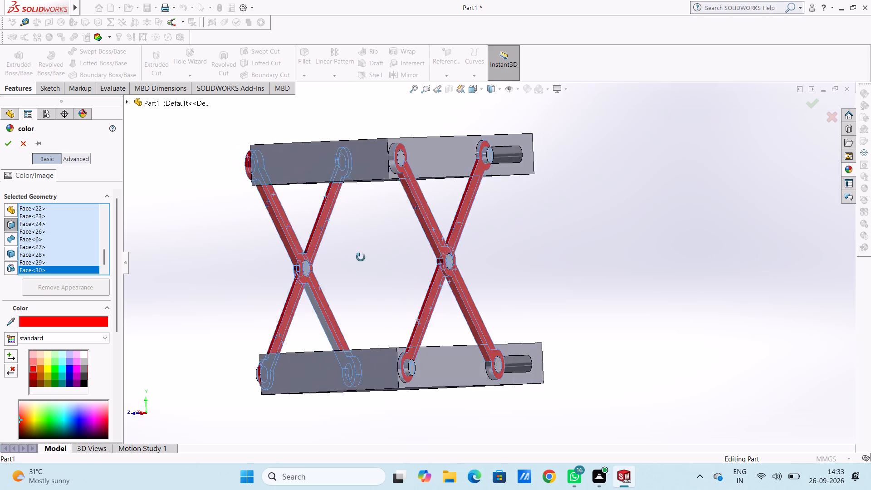
{"action": "middle_click_drag", "start_coordinate": [361, 257], "coordinate": [535, 240]}
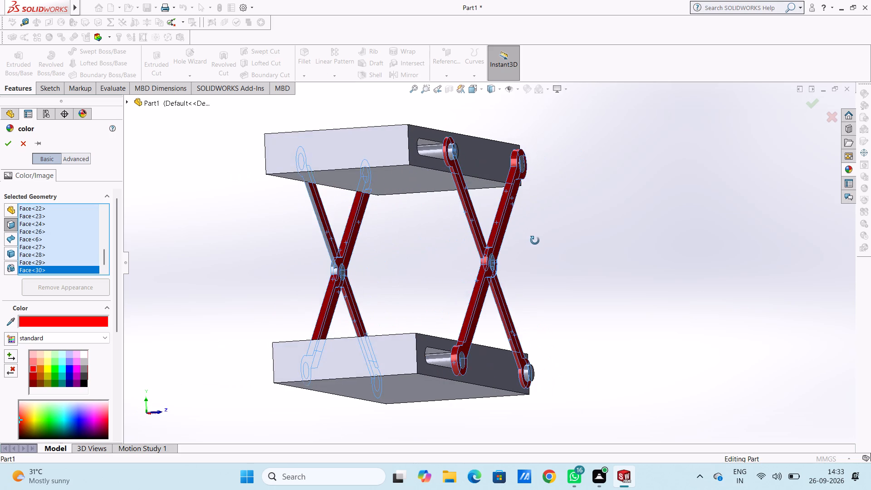
{"action": "middle_click_drag", "start_coordinate": [535, 240], "coordinate": [396, 245]}
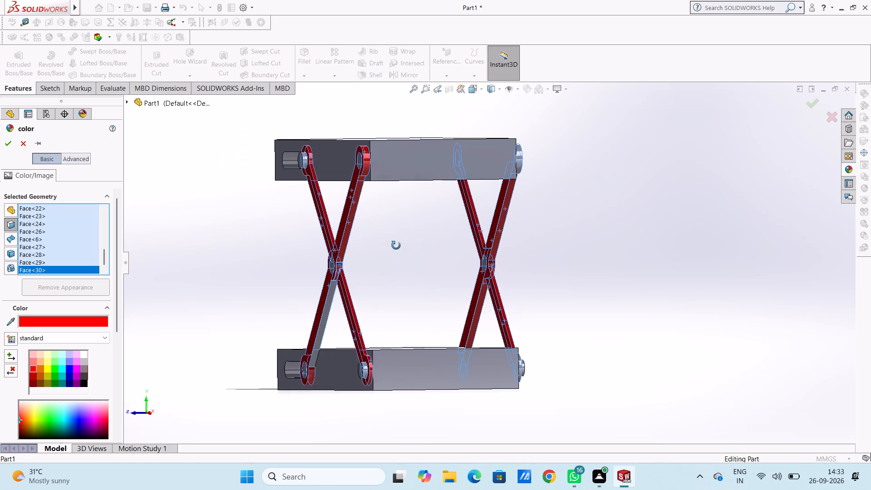
{"action": "middle_click_drag", "start_coordinate": [396, 245], "coordinate": [346, 269]}
{"action": "scroll", "coordinate": [376, 176], "scroll_direction": "down", "scroll_amount": 2}
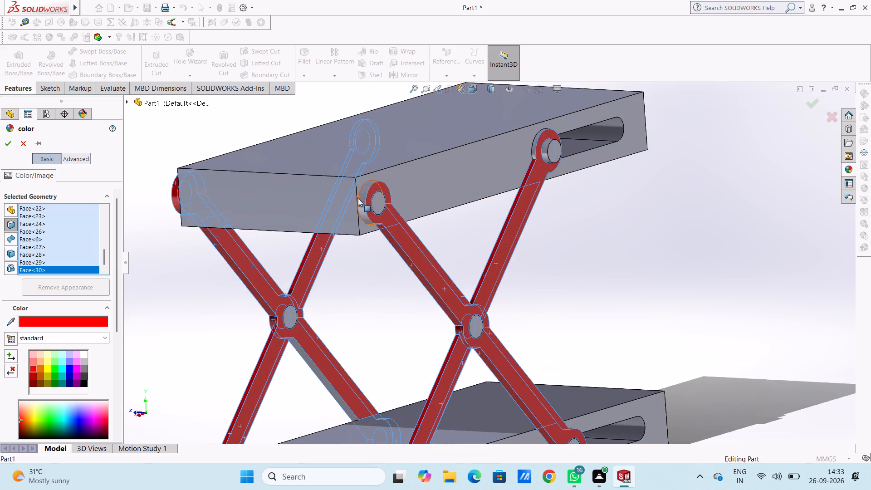
{"action": "left_click", "coordinate": [360, 201]}
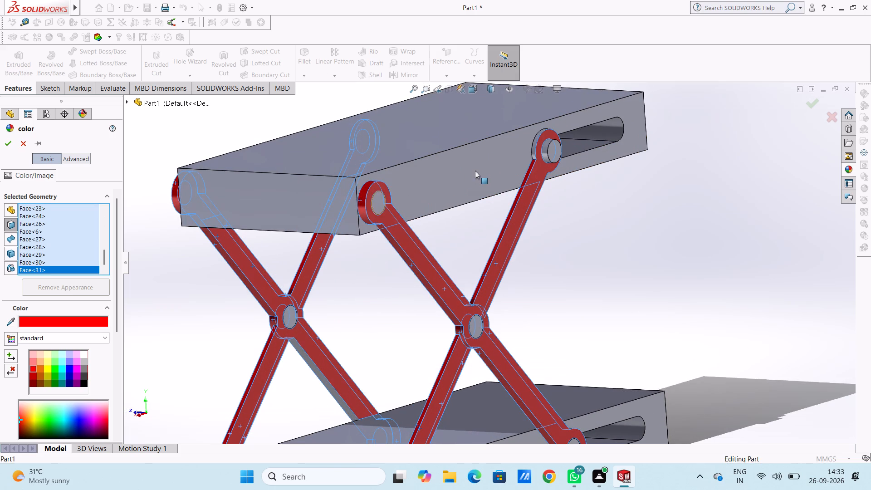
{"action": "middle_click_drag", "start_coordinate": [437, 182], "coordinate": [389, 218]}
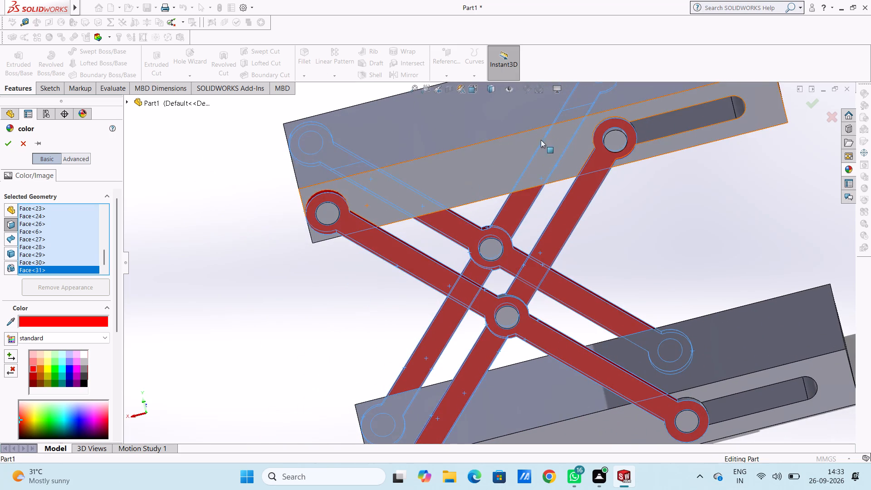
{"action": "scroll", "coordinate": [638, 97], "scroll_direction": "down", "scroll_amount": 3}
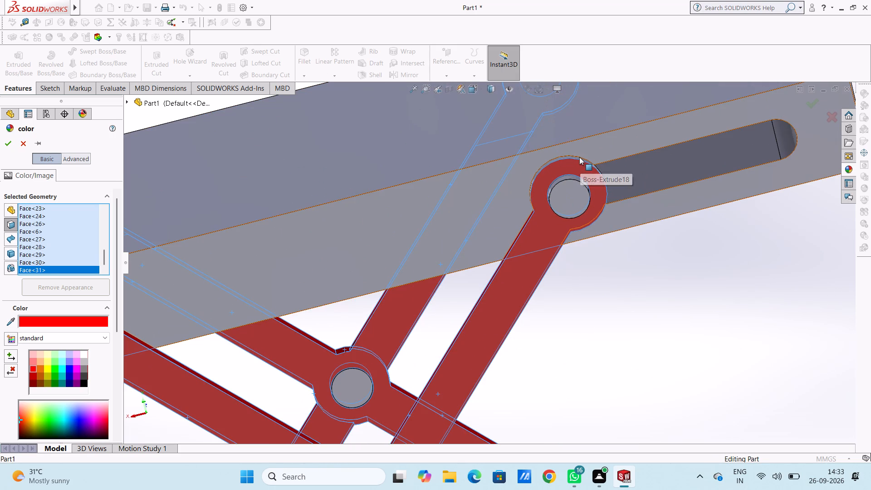
{"action": "left_click", "coordinate": [579, 157]}
{"action": "left_click", "coordinate": [579, 157]}
{"action": "middle_click_drag", "start_coordinate": [587, 162], "coordinate": [577, 180]}
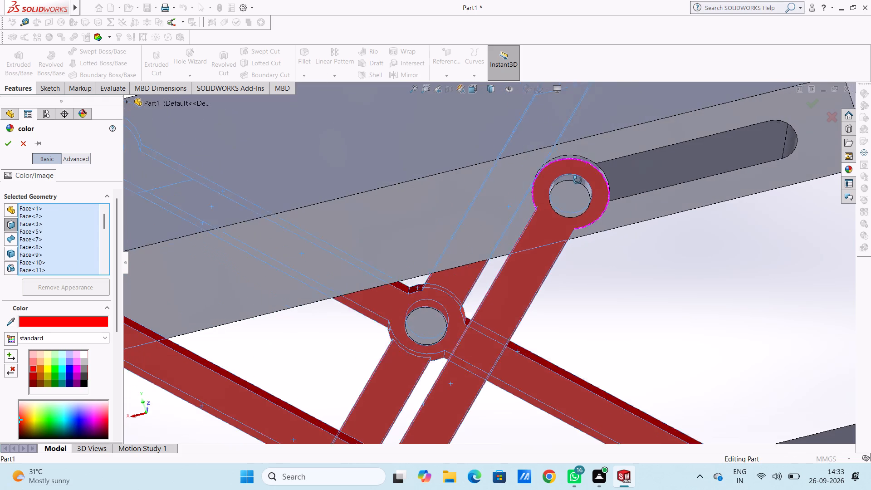
{"action": "middle_click_drag", "start_coordinate": [577, 180], "coordinate": [570, 197]}
{"action": "left_click", "coordinate": [586, 162]}
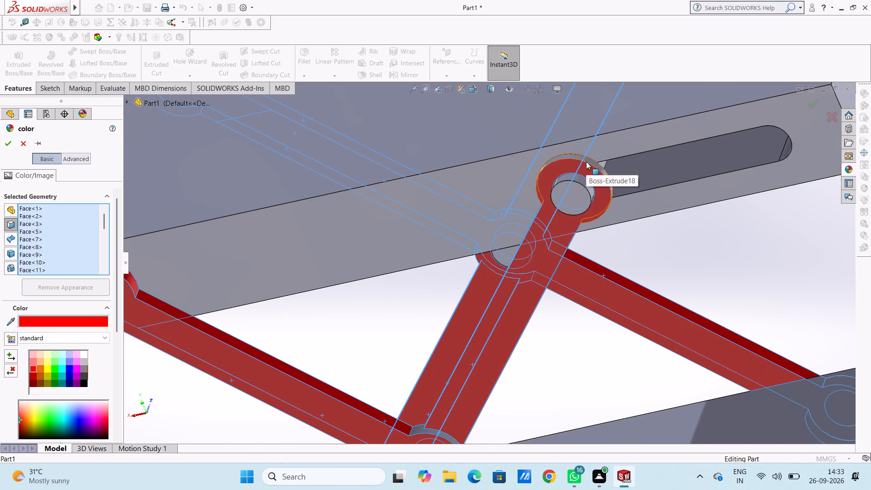
Add the back centre joint's upper rim face and the front lower link's remaining narrow side face to the red selection.
{"action": "scroll", "coordinate": [586, 162], "scroll_direction": "up", "scroll_amount": 4}
{"action": "scroll", "coordinate": [498, 326], "scroll_direction": "up", "scroll_amount": 1}
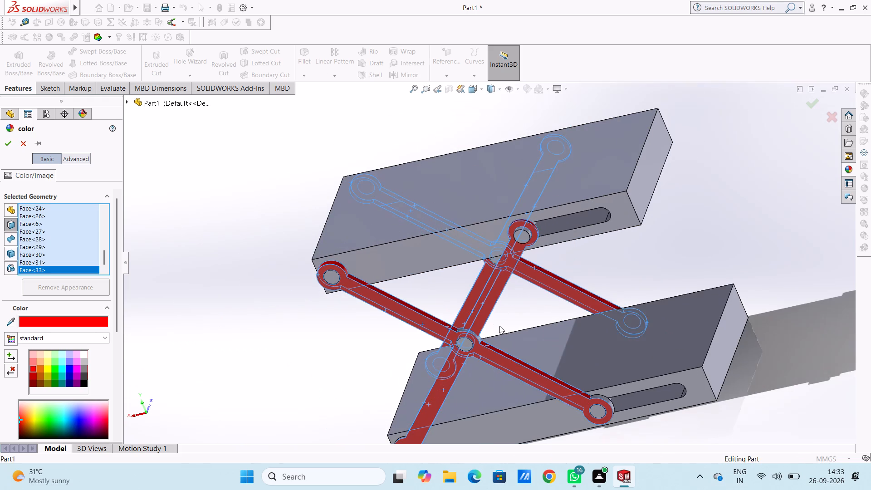
{"action": "middle_click_drag", "start_coordinate": [501, 325], "coordinate": [522, 321]}
{"action": "scroll", "coordinate": [499, 330], "scroll_direction": "down", "scroll_amount": 7}
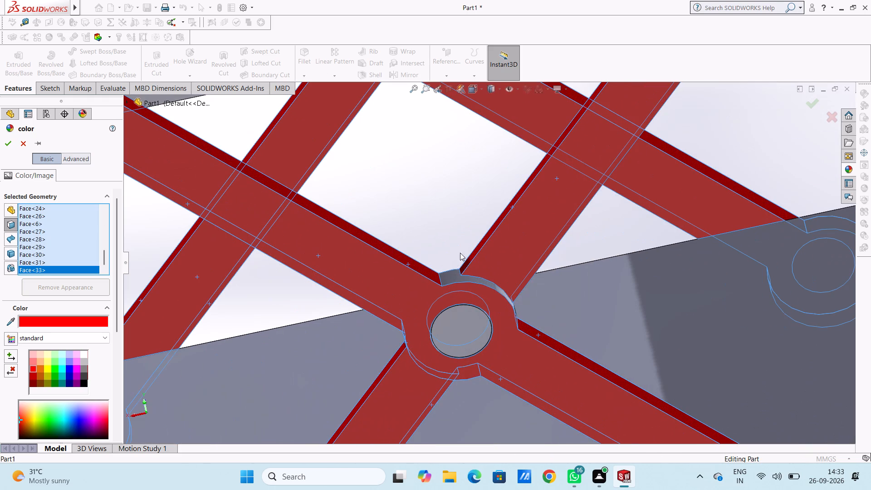
{"action": "left_click", "coordinate": [453, 278]}
{"action": "scroll", "coordinate": [453, 278], "scroll_direction": "up", "scroll_amount": 4}
{"action": "middle_click_drag", "start_coordinate": [452, 279], "coordinate": [460, 273]}
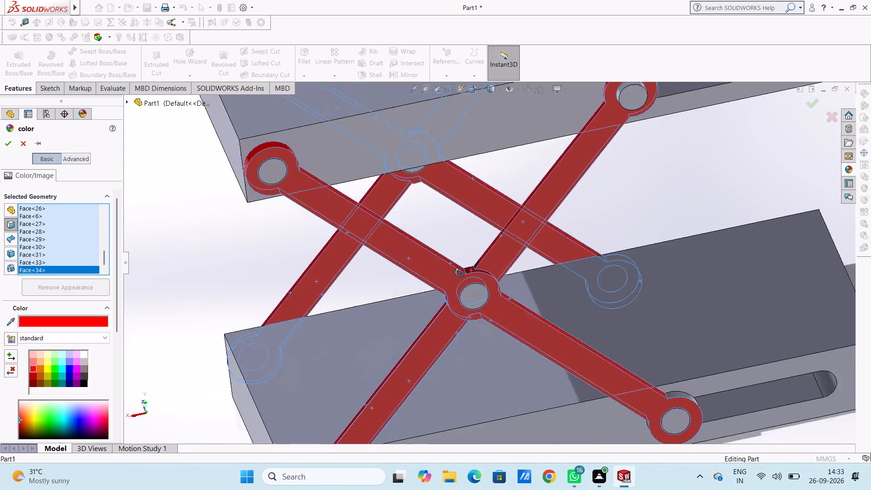
{"action": "middle_click_drag", "start_coordinate": [460, 273], "coordinate": [493, 209]}
{"action": "scroll", "coordinate": [465, 377], "scroll_direction": "down", "scroll_amount": 1}
{"action": "middle_click_drag", "start_coordinate": [455, 349], "coordinate": [455, 332]}
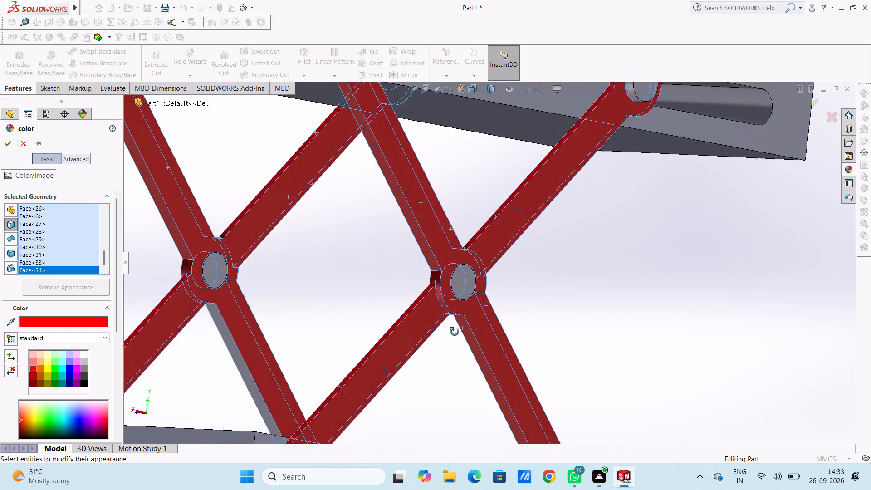
{"action": "middle_click_drag", "start_coordinate": [455, 332], "coordinate": [456, 332]}
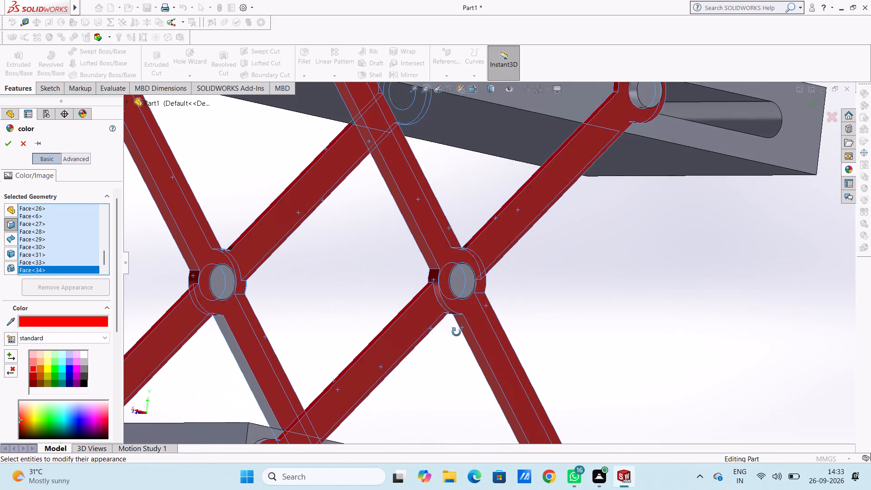
{"action": "middle_click_drag", "start_coordinate": [456, 332], "coordinate": [460, 333]}
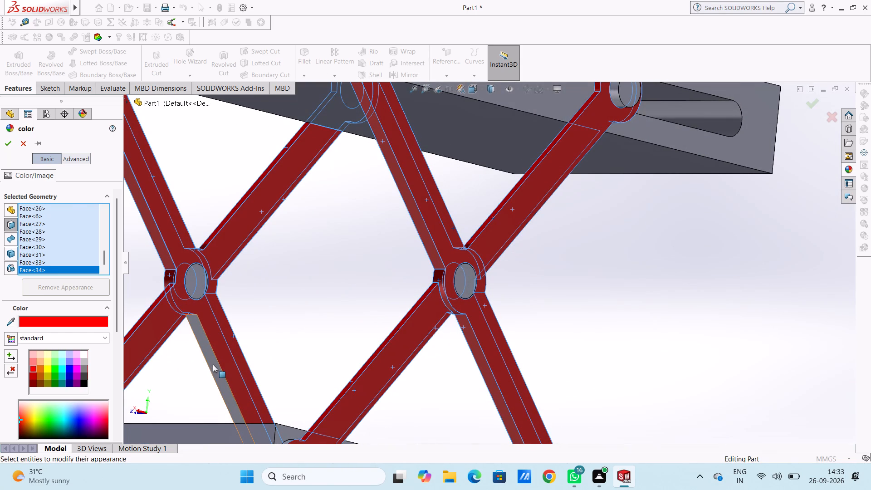
{"action": "left_click", "coordinate": [213, 364]}
{"action": "middle_click_drag", "start_coordinate": [241, 341], "coordinate": [208, 329]}
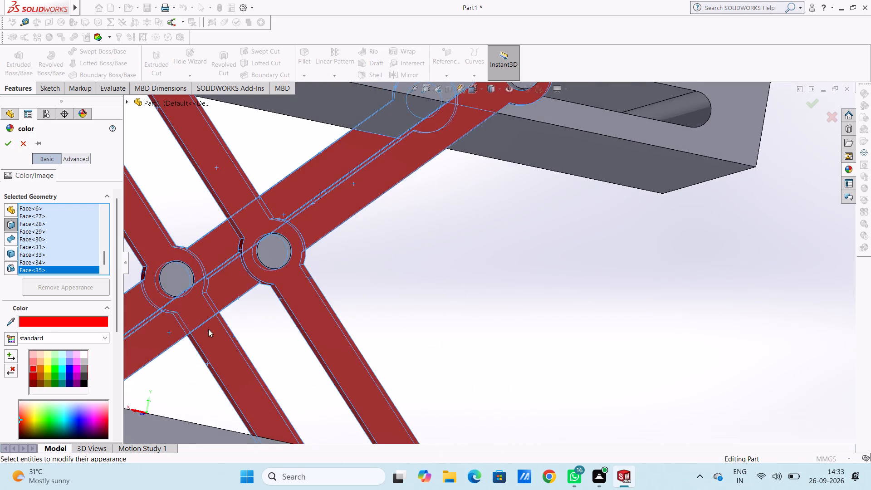
Add the rounded rim faces of the same-side links' two ends at the lower block to the red selection and apply the colour.
{"action": "scroll", "coordinate": [207, 328], "scroll_direction": "up", "scroll_amount": 3}
{"action": "middle_click_drag", "start_coordinate": [262, 271], "coordinate": [247, 252]}
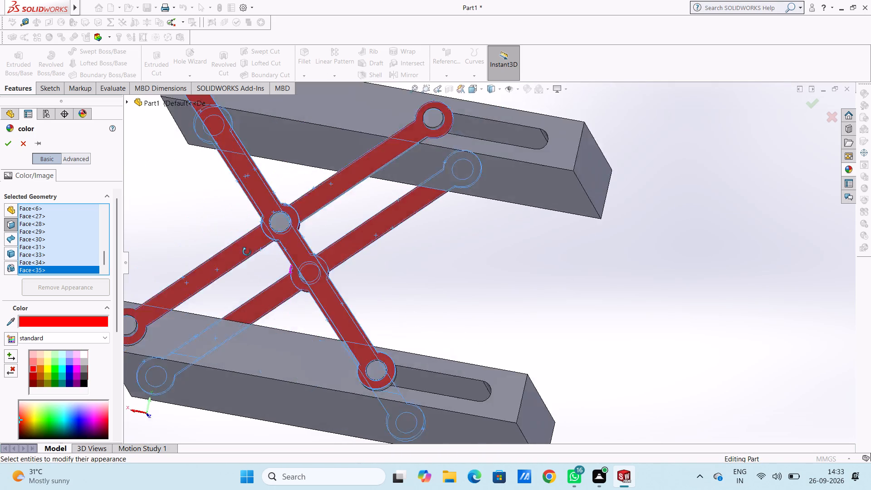
{"action": "middle_click_drag", "start_coordinate": [247, 252], "coordinate": [302, 223]}
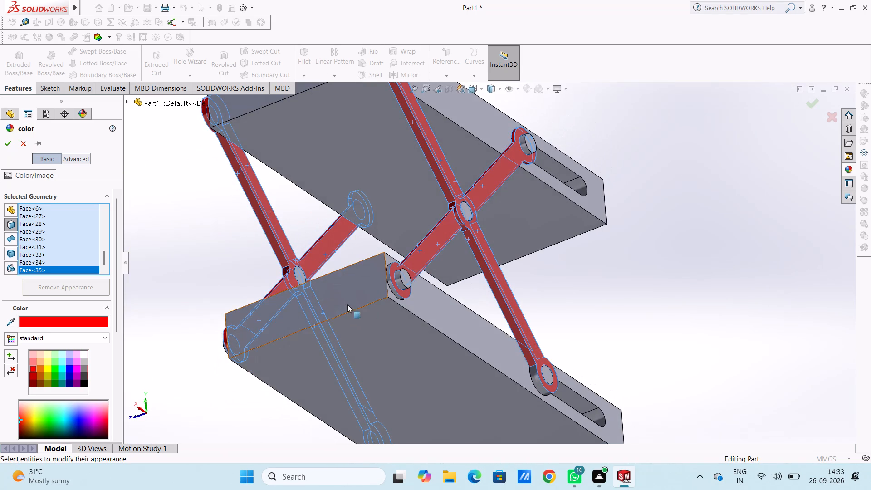
{"action": "scroll", "coordinate": [411, 288], "scroll_direction": "down", "scroll_amount": 4}
{"action": "left_click", "coordinate": [394, 296]}
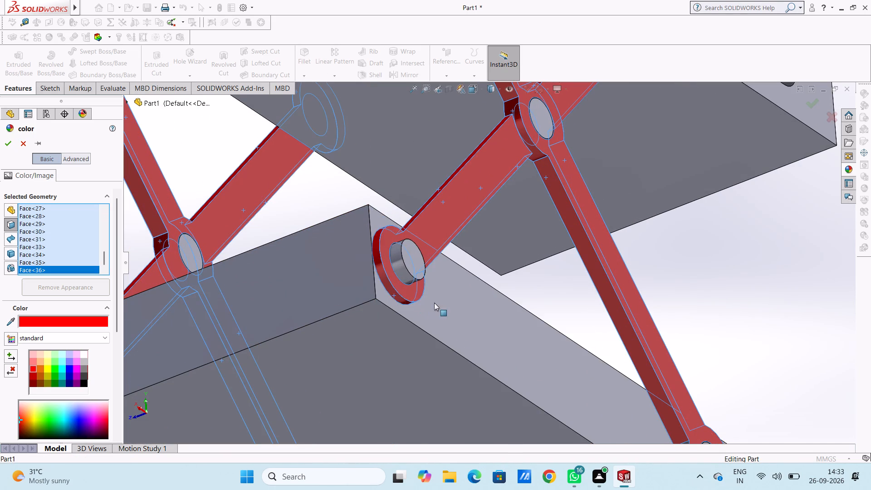
{"action": "scroll", "coordinate": [434, 303], "scroll_direction": "up", "scroll_amount": 4}
{"action": "scroll", "coordinate": [588, 373], "scroll_direction": "down", "scroll_amount": 3}
{"action": "left_click", "coordinate": [577, 359]}
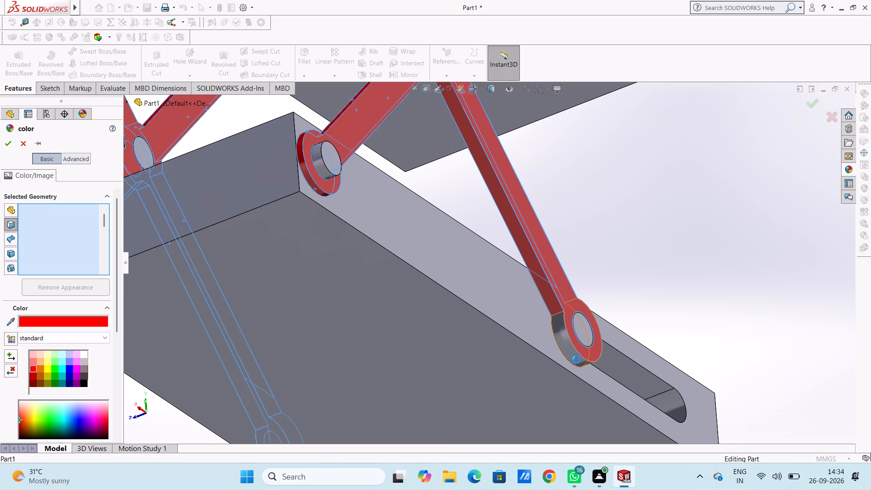
{"action": "scroll", "coordinate": [577, 359], "scroll_direction": "up", "scroll_amount": 7}
{"action": "middle_click_drag", "start_coordinate": [474, 187], "coordinate": [474, 189]}
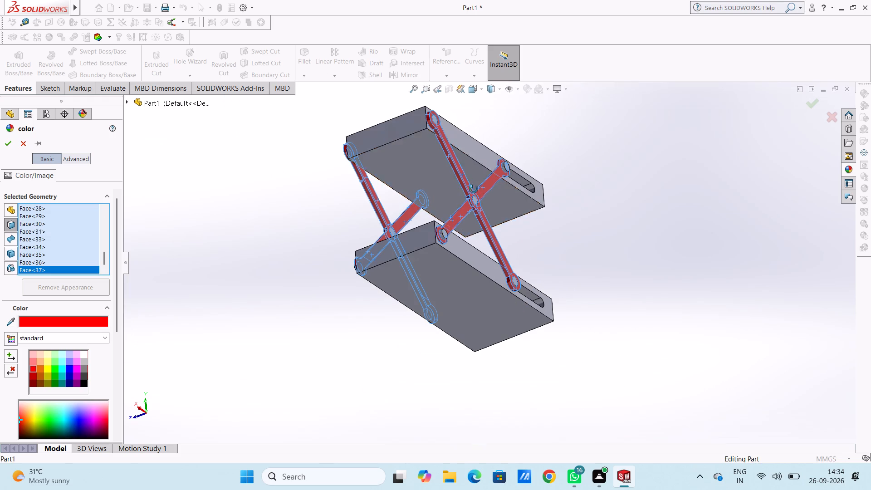
{"action": "middle_click_drag", "start_coordinate": [474, 189], "coordinate": [365, 244]}
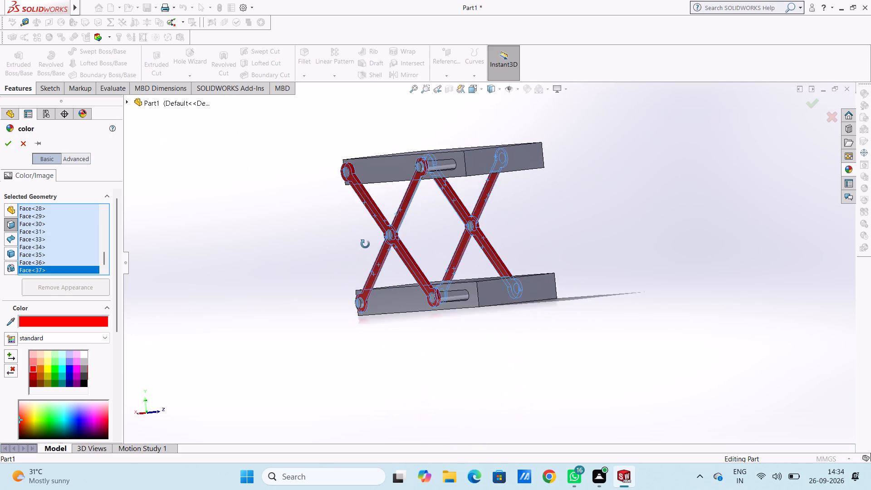
{"action": "middle_click_drag", "start_coordinate": [365, 244], "coordinate": [471, 260]}
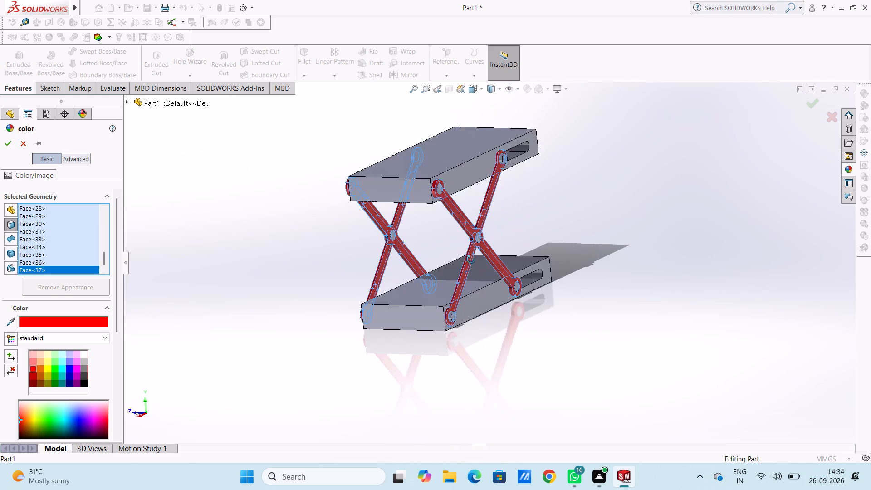
{"action": "middle_click_drag", "start_coordinate": [471, 260], "coordinate": [465, 261]}
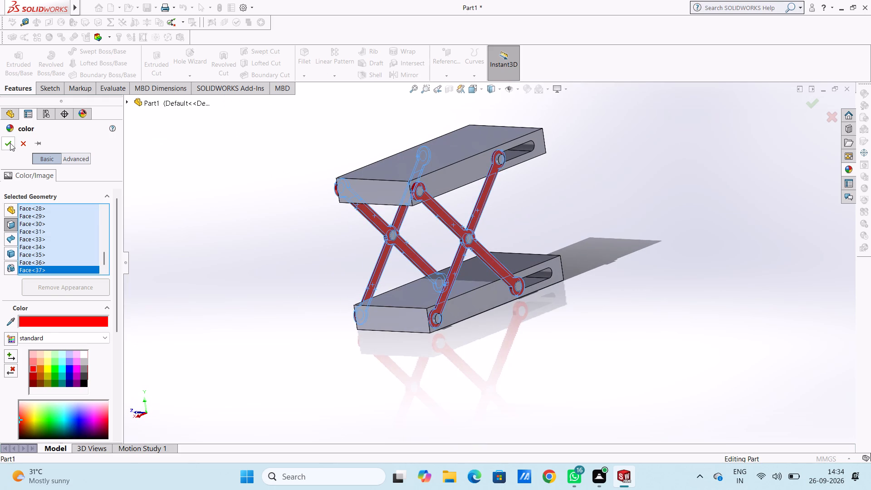
{"action": "left_click", "coordinate": [10, 143]}
{"action": "left_click", "coordinate": [188, 209]}
Colour the end face and cylindrical side face of the pin in the upper block's slot green.
{"action": "middle_click_drag", "start_coordinate": [193, 207], "coordinate": [241, 204]}
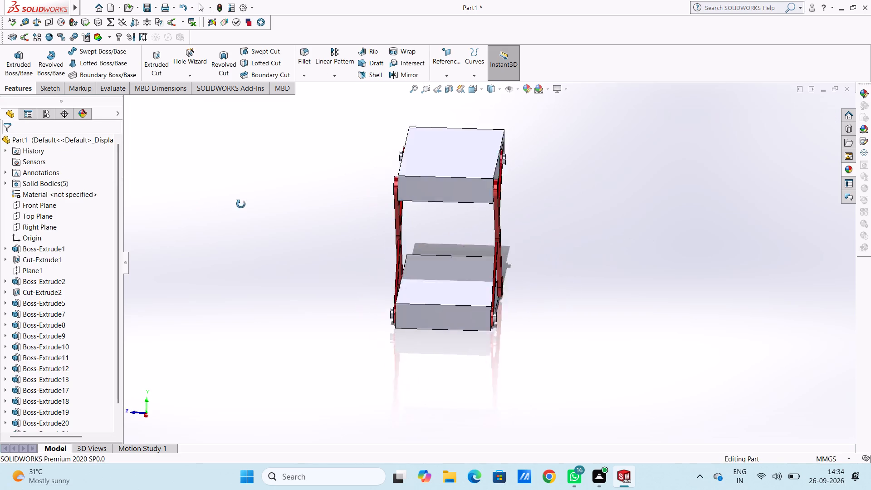
{"action": "middle_click_drag", "start_coordinate": [241, 204], "coordinate": [264, 223]}
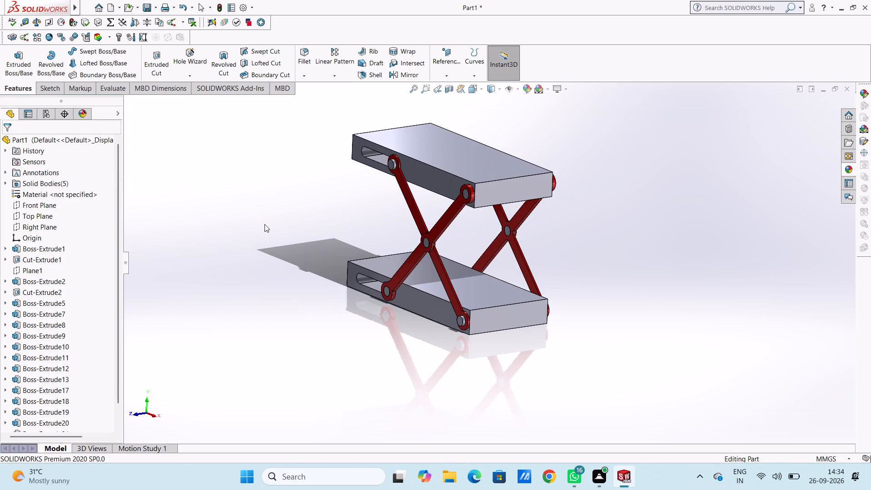
{"action": "scroll", "coordinate": [445, 159], "scroll_direction": "down", "scroll_amount": 2}
{"action": "middle_click_drag", "start_coordinate": [461, 146], "coordinate": [480, 149]}
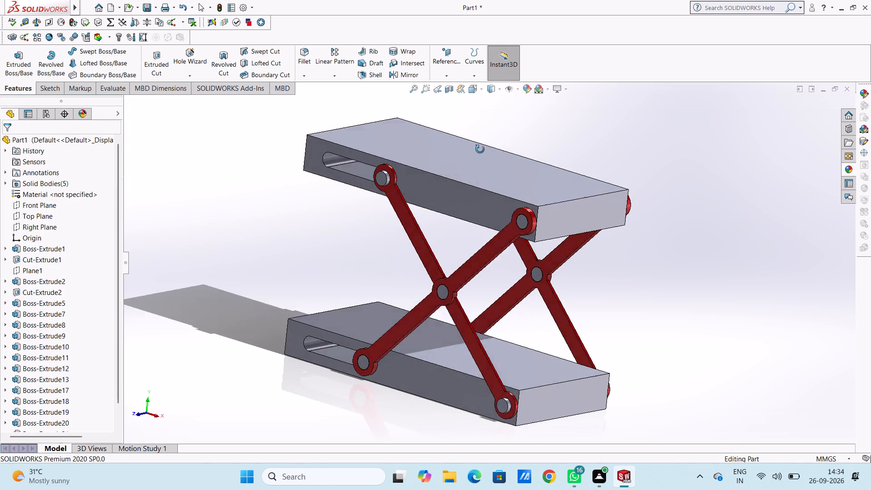
{"action": "middle_click_drag", "start_coordinate": [480, 149], "coordinate": [489, 154]}
{"action": "scroll", "coordinate": [454, 171], "scroll_direction": "down", "scroll_amount": 6}
{"action": "left_click", "coordinate": [337, 242]}
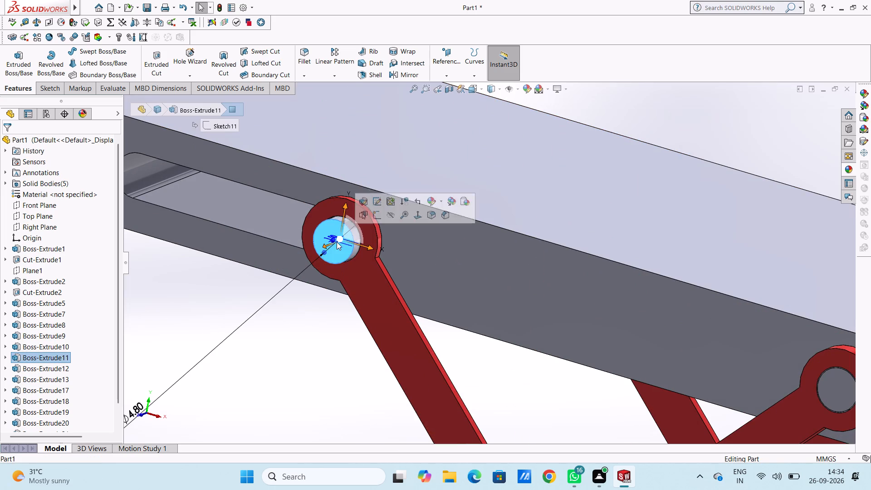
{"action": "left_click", "coordinate": [527, 86]}
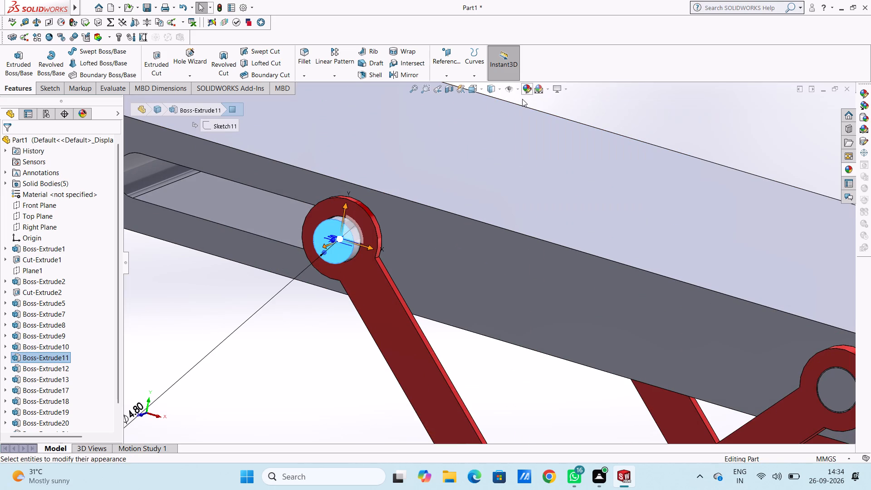
{"action": "left_click", "coordinate": [54, 369]}
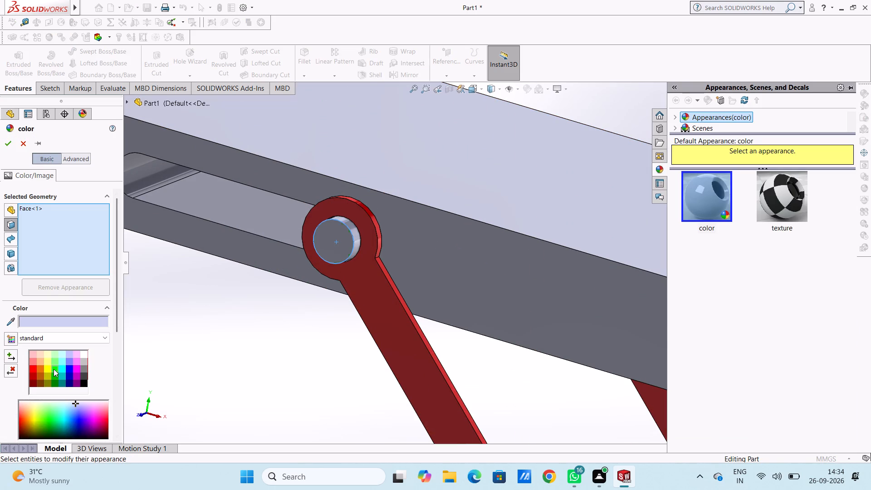
{"action": "left_click", "coordinate": [57, 375]}
{"action": "left_click", "coordinate": [56, 370]}
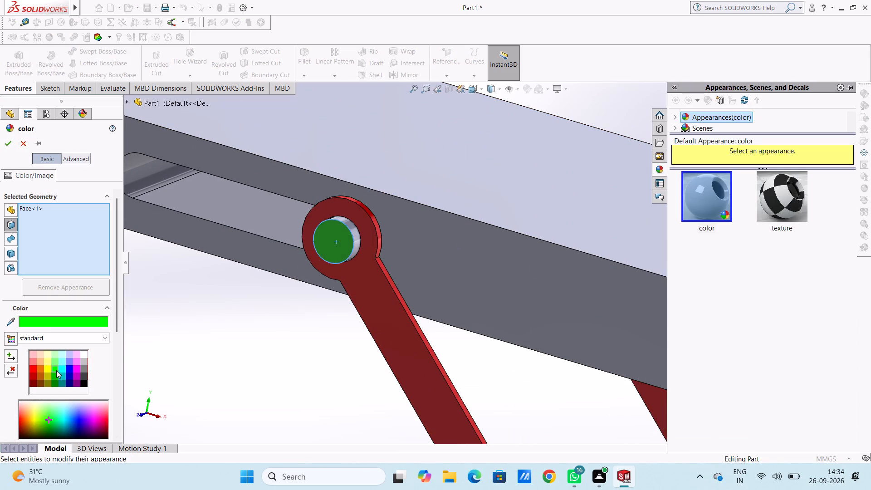
{"action": "left_click", "coordinate": [356, 237]}
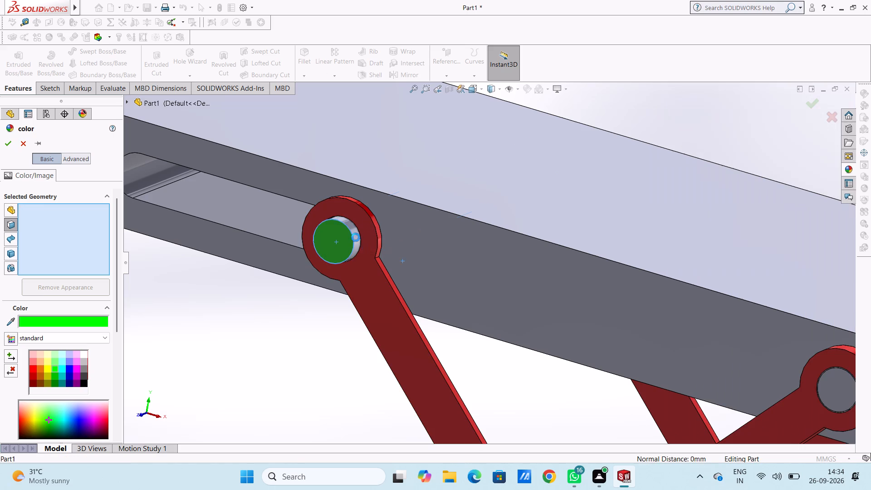
Add the front centre and lower slot pins' end faces and the lower fixed pin's end and side faces to the green selection.
{"action": "scroll", "coordinate": [356, 237], "scroll_direction": "up", "scroll_amount": 10}
{"action": "scroll", "coordinate": [505, 318], "scroll_direction": "down", "scroll_amount": 3}
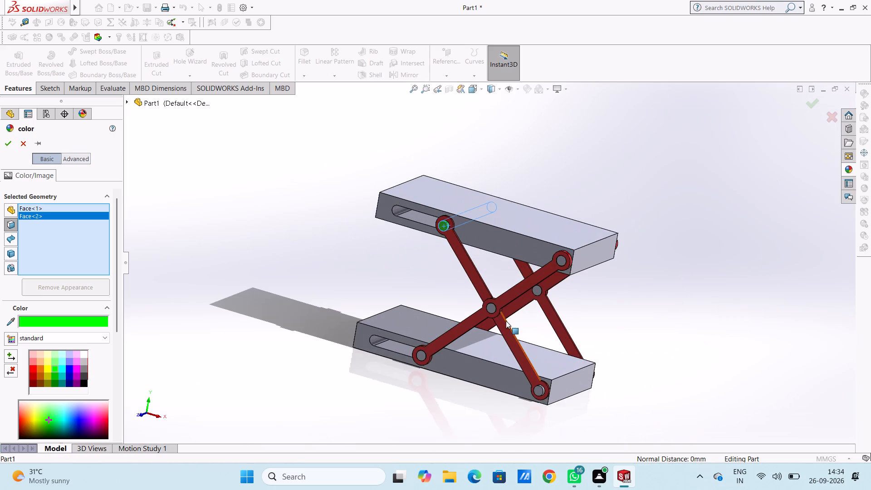
{"action": "left_click", "coordinate": [488, 303]}
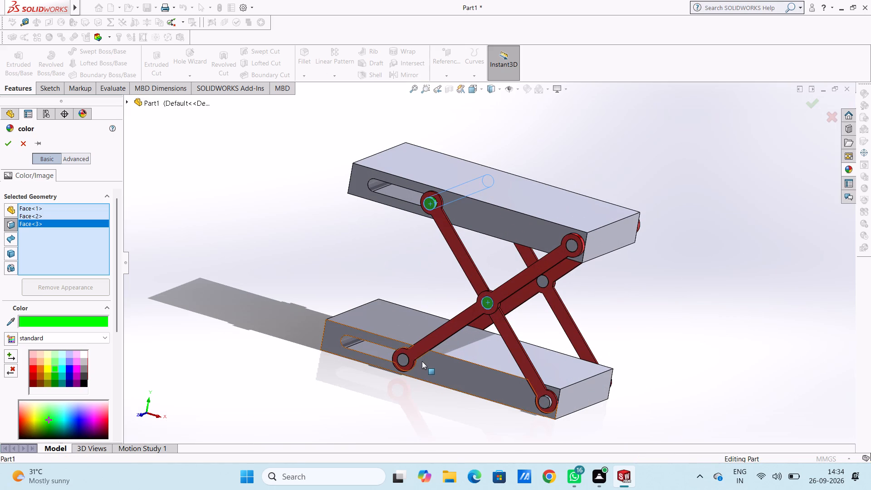
{"action": "scroll", "coordinate": [415, 365], "scroll_direction": "down", "scroll_amount": 5}
{"action": "left_click", "coordinate": [411, 314]}
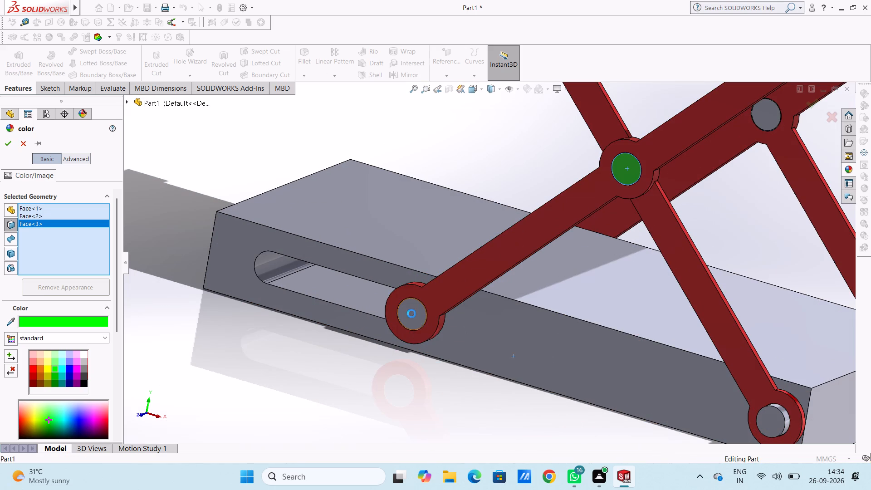
{"action": "left_click", "coordinate": [777, 420]}
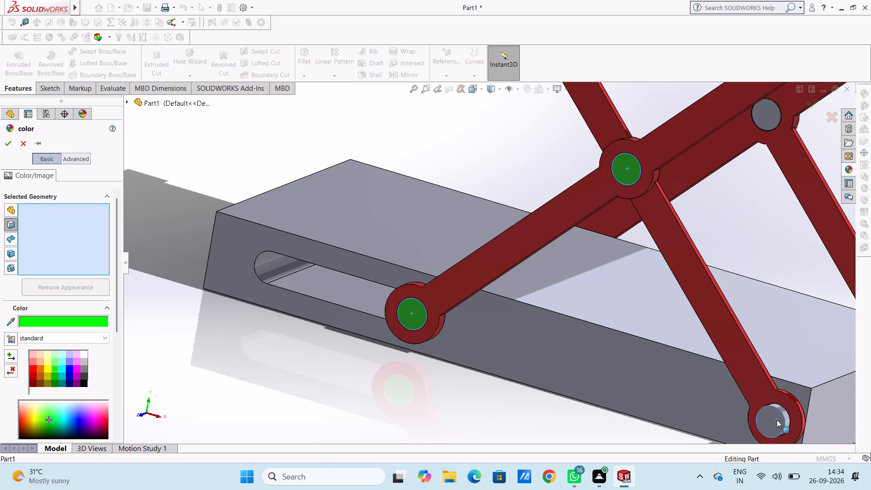
{"action": "left_click", "coordinate": [786, 416]}
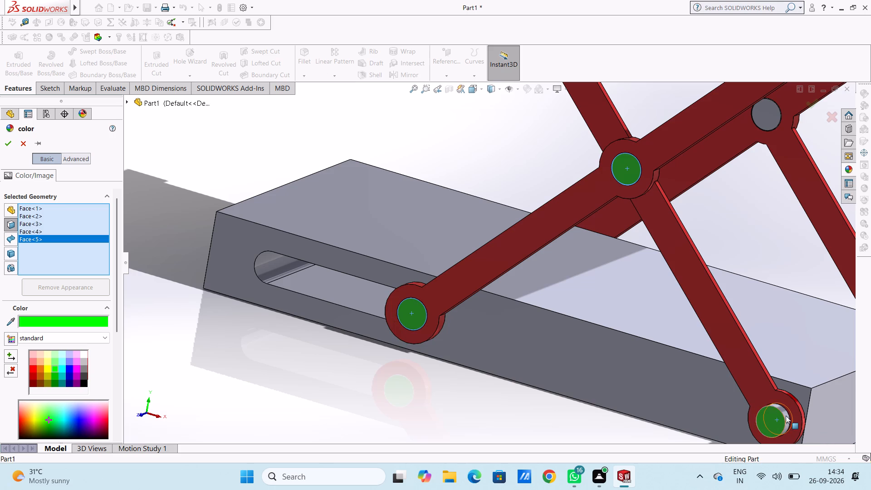
Add the front upper fixed pin's end face and the inward end faces of both centre pins to the green selection.
{"action": "scroll", "coordinate": [548, 233], "scroll_direction": "up", "scroll_amount": 3}
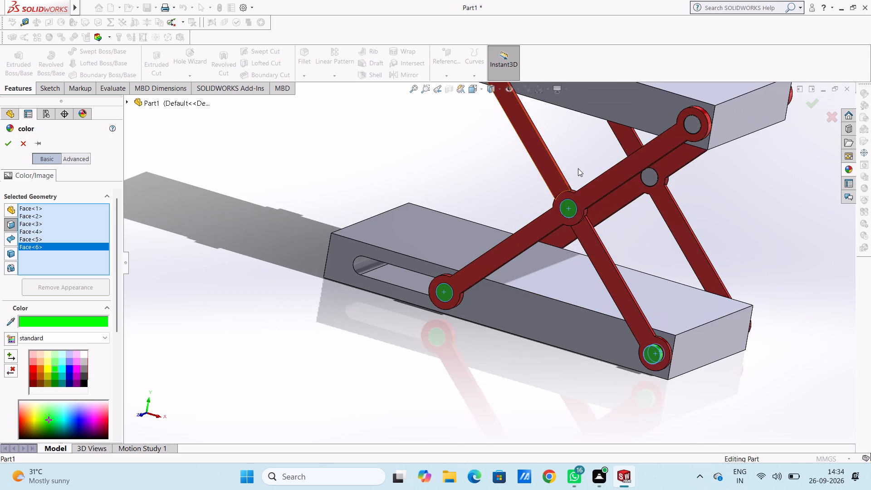
{"action": "scroll", "coordinate": [578, 168], "scroll_direction": "up", "scroll_amount": 2}
{"action": "scroll", "coordinate": [592, 185], "scroll_direction": "down", "scroll_amount": 6}
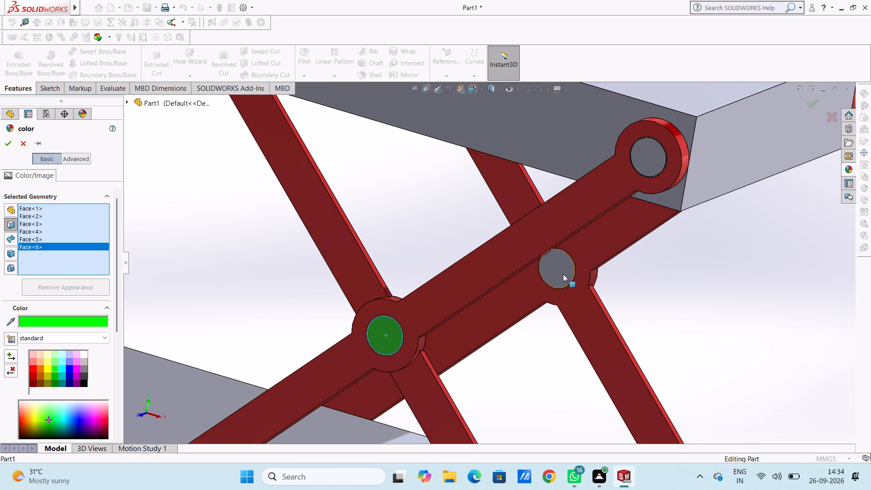
{"action": "left_click", "coordinate": [561, 268]}
{"action": "left_click", "coordinate": [648, 158]}
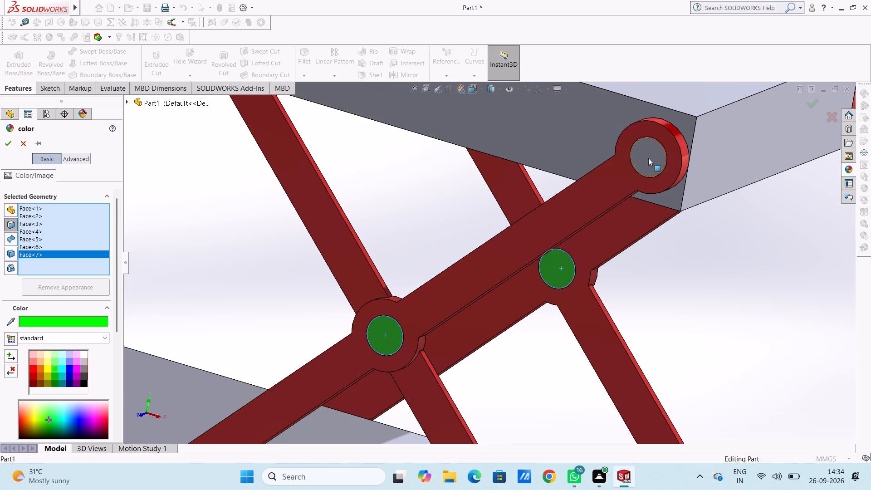
{"action": "scroll", "coordinate": [648, 157], "scroll_direction": "up", "scroll_amount": 4}
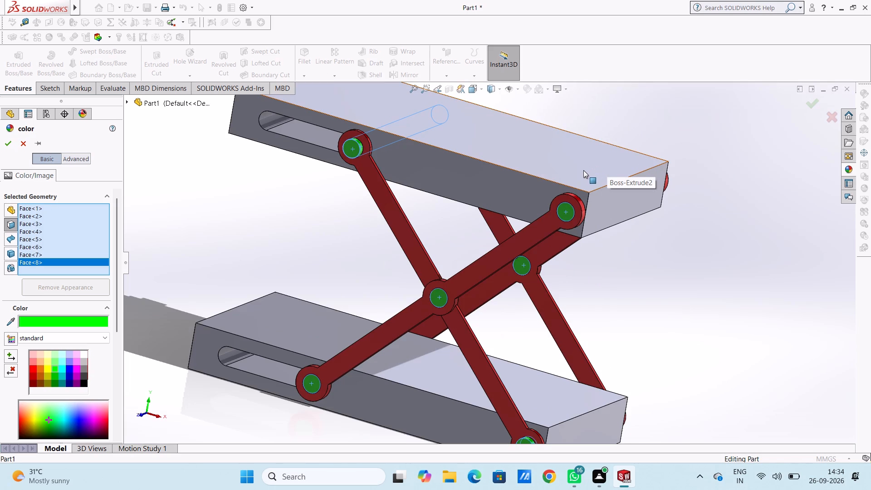
{"action": "middle_click_drag", "start_coordinate": [583, 170], "coordinate": [479, 204]}
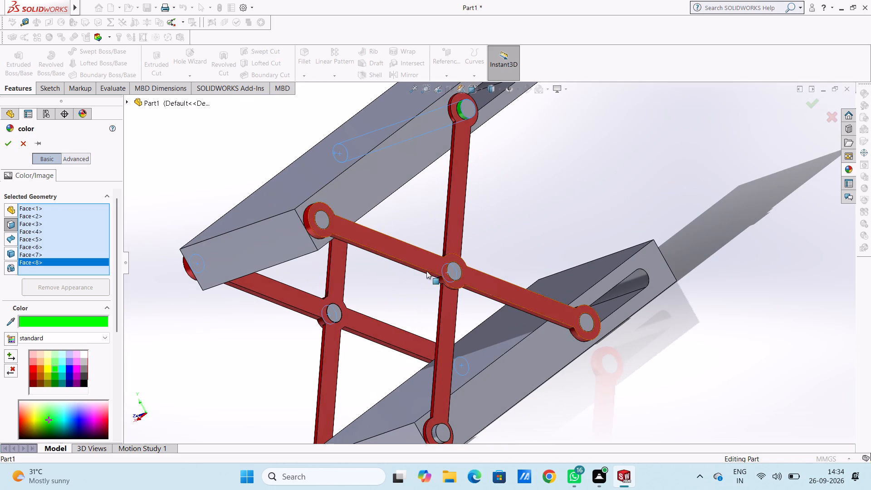
{"action": "left_click", "coordinate": [335, 312]}
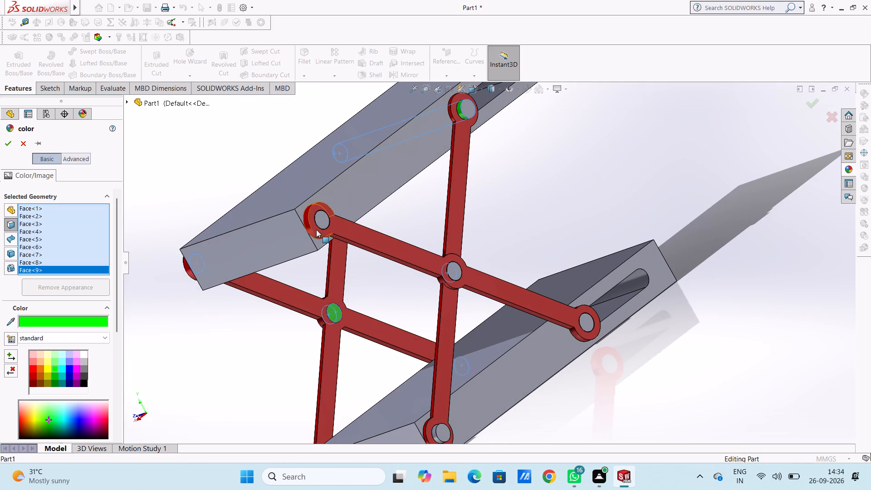
Add the end and side faces of the opposite side's upper fixed pin and centre pin to the green selection.
{"action": "left_click", "coordinate": [320, 217]}
{"action": "scroll", "coordinate": [319, 202], "scroll_direction": "down", "scroll_amount": 5}
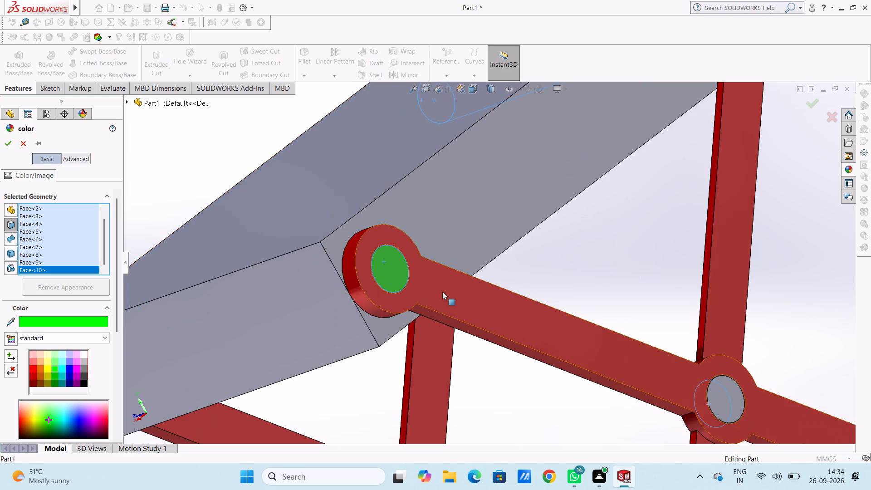
{"action": "scroll", "coordinate": [427, 277], "scroll_direction": "down", "scroll_amount": 8}
{"action": "scroll", "coordinate": [355, 233], "scroll_direction": "down", "scroll_amount": 5}
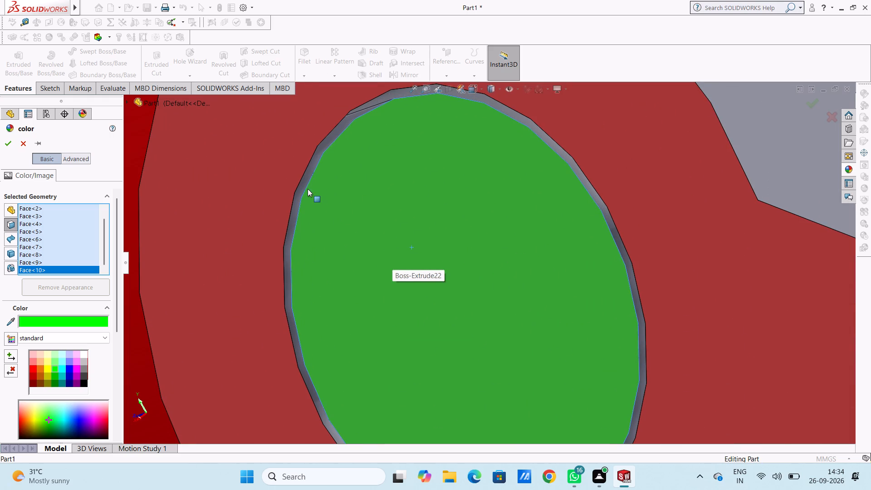
{"action": "left_click", "coordinate": [303, 186]}
{"action": "scroll", "coordinate": [314, 196], "scroll_direction": "up", "scroll_amount": 6}
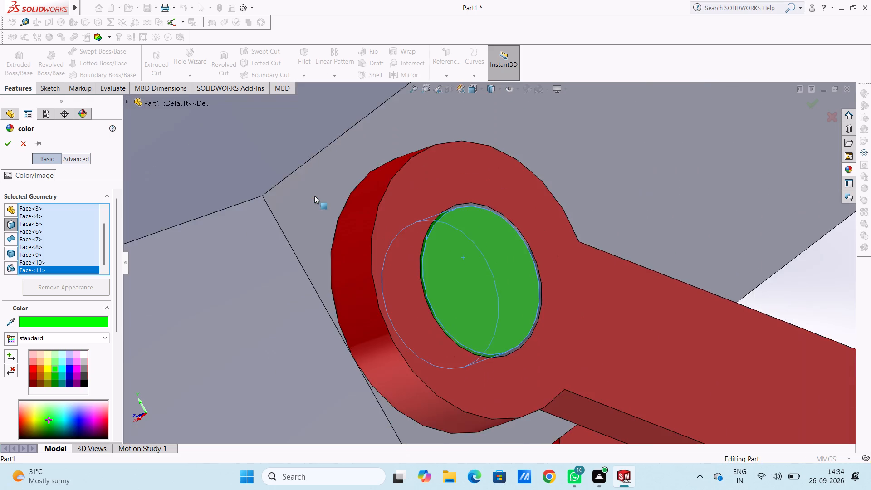
{"action": "scroll", "coordinate": [314, 195], "scroll_direction": "up", "scroll_amount": 6}
{"action": "scroll", "coordinate": [537, 277], "scroll_direction": "up", "scroll_amount": 5}
{"action": "scroll", "coordinate": [635, 342], "scroll_direction": "down", "scroll_amount": 6}
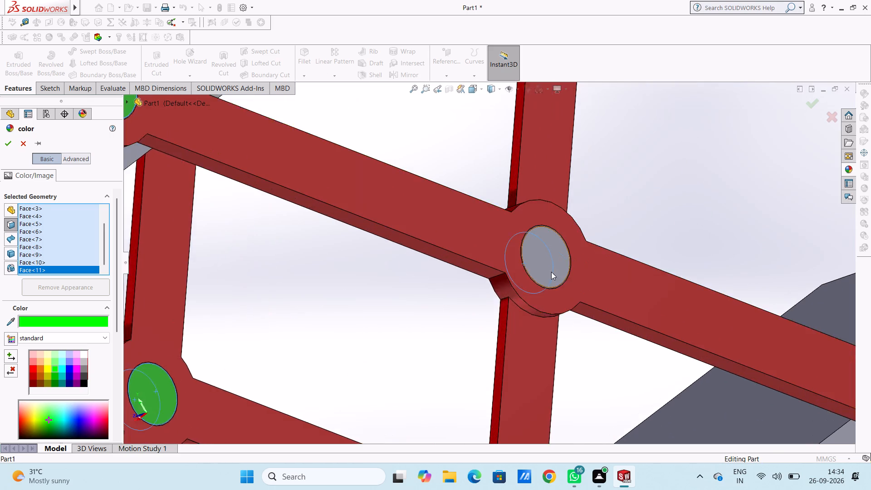
{"action": "scroll", "coordinate": [550, 272], "scroll_direction": "down", "scroll_amount": 5}
{"action": "scroll", "coordinate": [512, 244], "scroll_direction": "down", "scroll_amount": 4}
{"action": "left_click", "coordinate": [415, 188]}
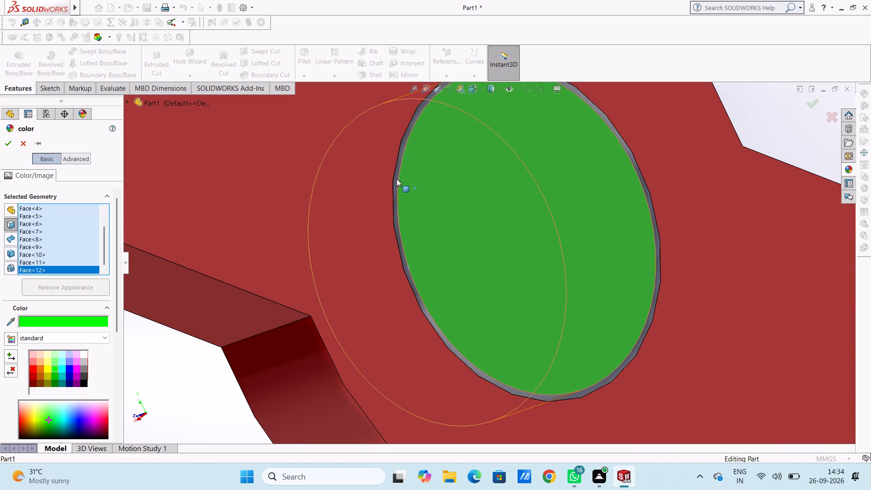
{"action": "left_click", "coordinate": [396, 178]}
Add the side and end faces of the opposite side's fixed pin at the lower block's end to the green selection.
{"action": "scroll", "coordinate": [396, 178], "scroll_direction": "up", "scroll_amount": 11}
{"action": "scroll", "coordinate": [549, 327], "scroll_direction": "up", "scroll_amount": 5}
{"action": "scroll", "coordinate": [504, 419], "scroll_direction": "down", "scroll_amount": 2}
{"action": "scroll", "coordinate": [488, 417], "scroll_direction": "up", "scroll_amount": 4}
{"action": "scroll", "coordinate": [480, 325], "scroll_direction": "down", "scroll_amount": 20}
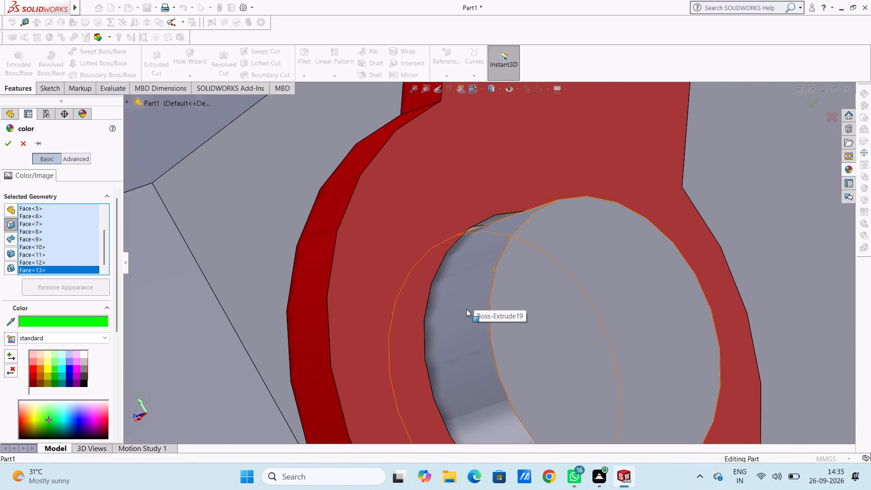
{"action": "left_click", "coordinate": [466, 309]}
{"action": "left_click", "coordinate": [544, 304]}
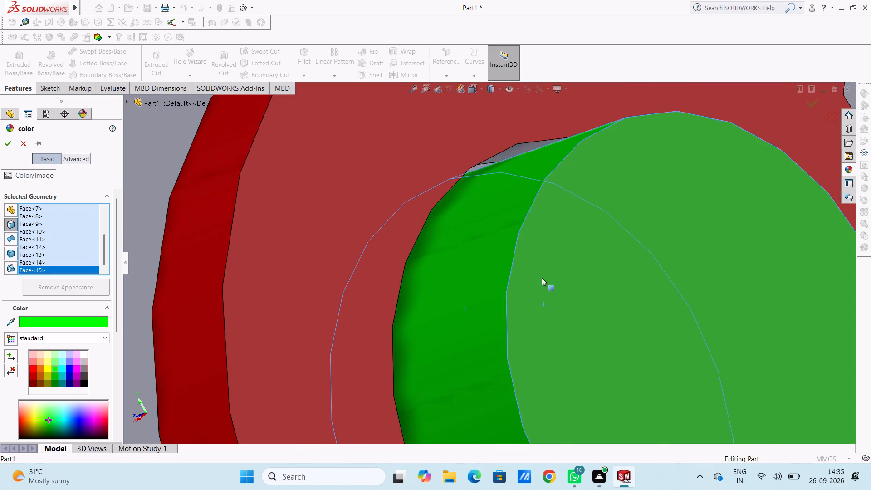
{"action": "scroll", "coordinate": [543, 237], "scroll_direction": "up", "scroll_amount": 17}
{"action": "scroll", "coordinate": [654, 126], "scroll_direction": "down", "scroll_amount": 2}
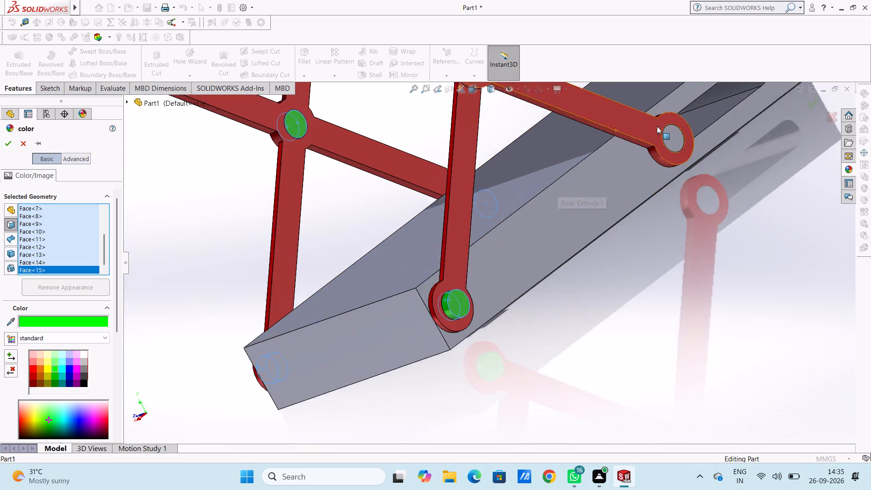
Add the opposite side's lower slot pin's side and end faces and the upper slot pin's end face to the green selection.
{"action": "scroll", "coordinate": [657, 126], "scroll_direction": "down", "scroll_amount": 13}
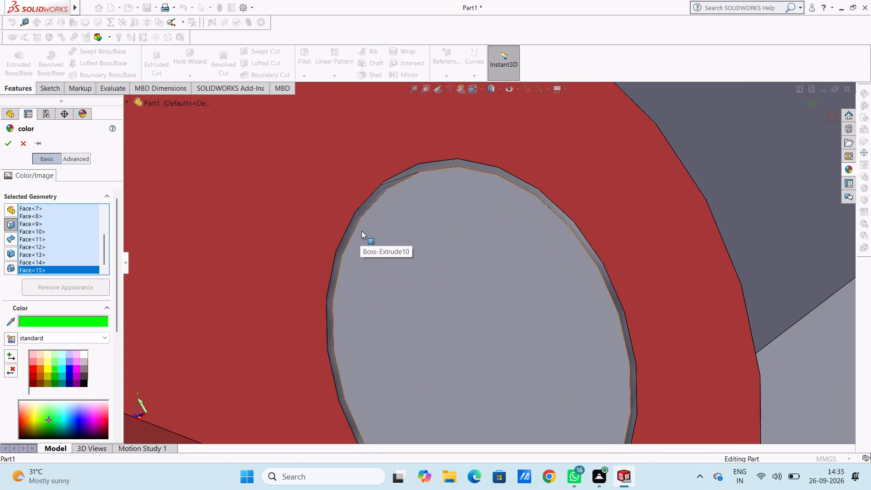
{"action": "scroll", "coordinate": [360, 228], "scroll_direction": "down", "scroll_amount": 6}
{"action": "left_click", "coordinate": [411, 236]}
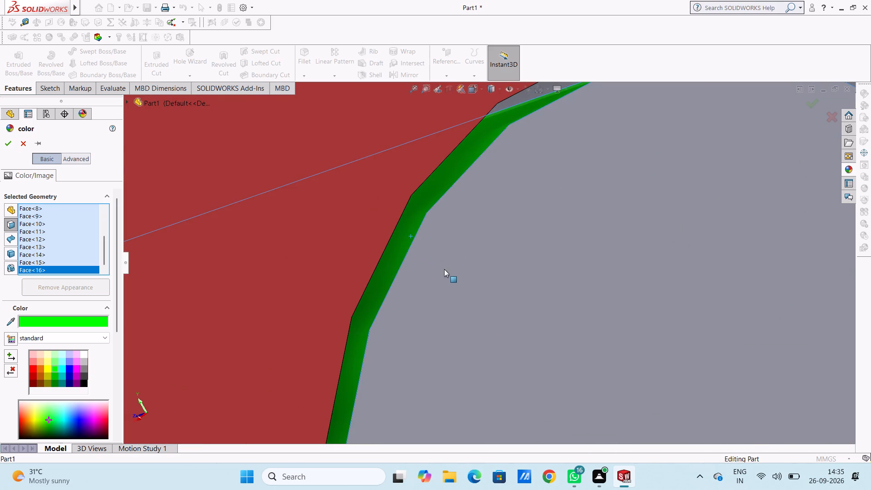
{"action": "left_click", "coordinate": [446, 272]}
{"action": "scroll", "coordinate": [446, 272], "scroll_direction": "up", "scroll_amount": 16}
{"action": "scroll", "coordinate": [446, 272], "scroll_direction": "up", "scroll_amount": 6}
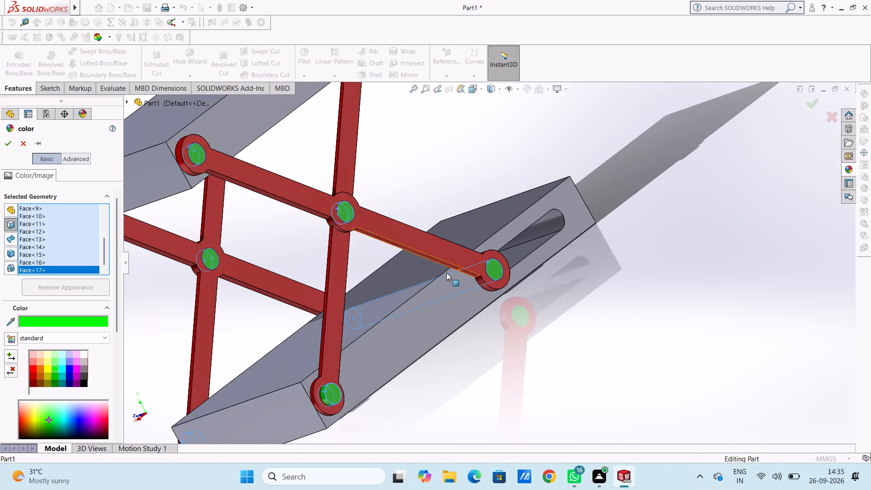
{"action": "scroll", "coordinate": [446, 273], "scroll_direction": "up", "scroll_amount": 3}
{"action": "middle_click_drag", "start_coordinate": [432, 171], "coordinate": [385, 280]}
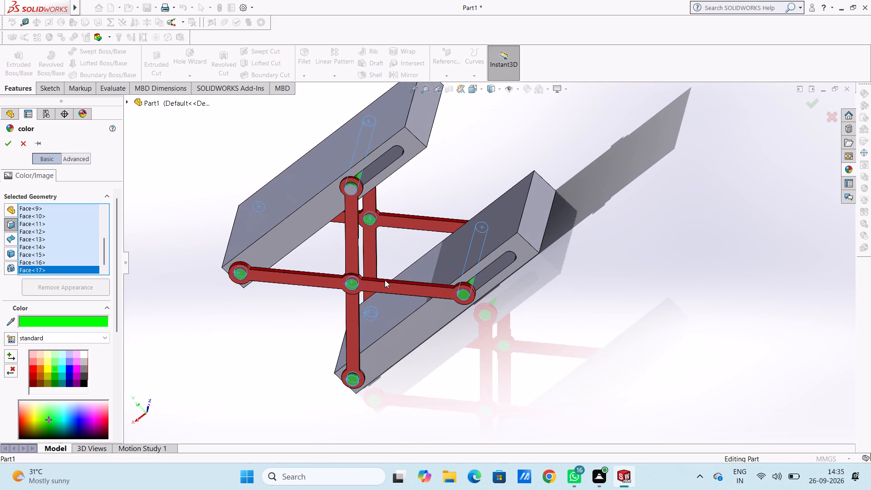
{"action": "left_click", "coordinate": [347, 189]}
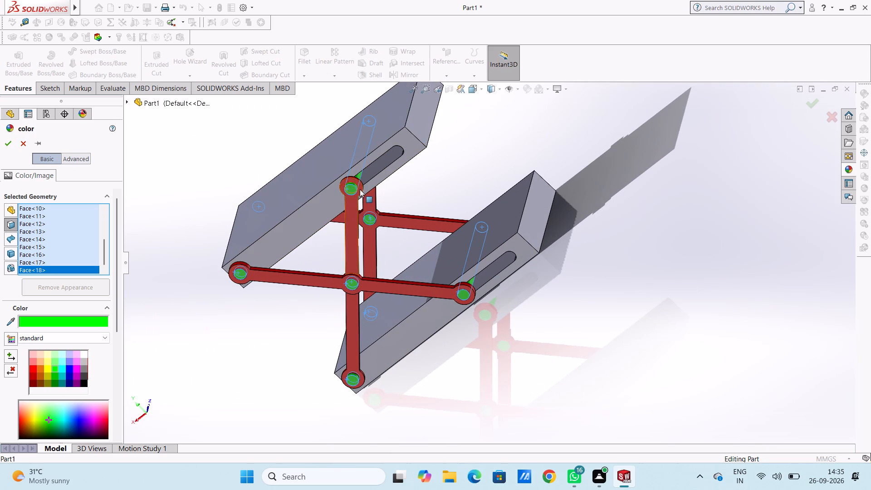
Add the front upper fixed pin's side face to the green selection and apply the green colour.
{"action": "scroll", "coordinate": [363, 190], "scroll_direction": "up", "scroll_amount": 1}
{"action": "middle_click_drag", "start_coordinate": [367, 191], "coordinate": [430, 147]}
{"action": "scroll", "coordinate": [348, 245], "scroll_direction": "down", "scroll_amount": 4}
{"action": "middle_click_drag", "start_coordinate": [286, 245], "coordinate": [389, 261]}
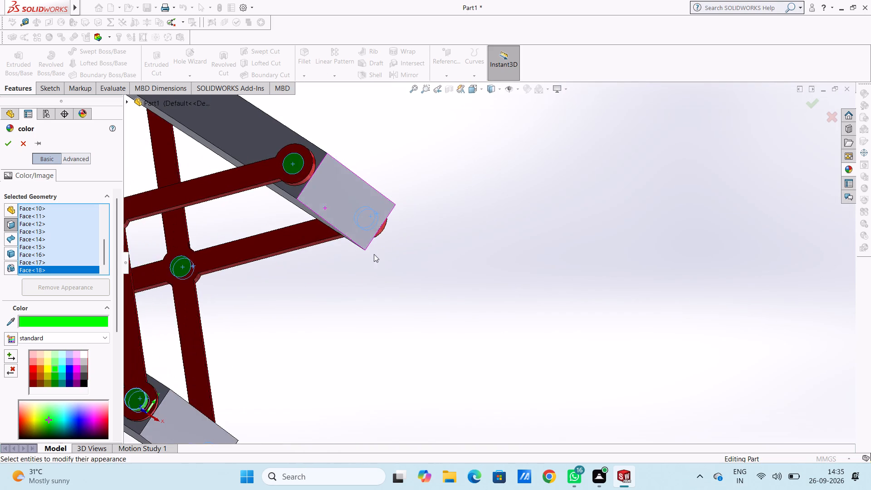
{"action": "scroll", "coordinate": [319, 225], "scroll_direction": "up", "scroll_amount": 3}
{"action": "scroll", "coordinate": [287, 161], "scroll_direction": "down", "scroll_amount": 4}
{"action": "scroll", "coordinate": [603, 326], "scroll_direction": "down", "scroll_amount": 2}
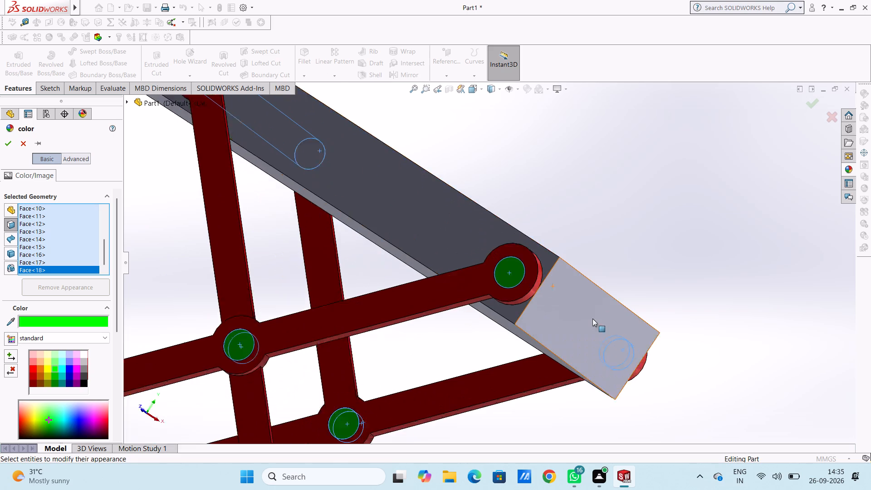
{"action": "scroll", "coordinate": [592, 318], "scroll_direction": "down", "scroll_amount": 3}
{"action": "scroll", "coordinate": [450, 196], "scroll_direction": "down", "scroll_amount": 10}
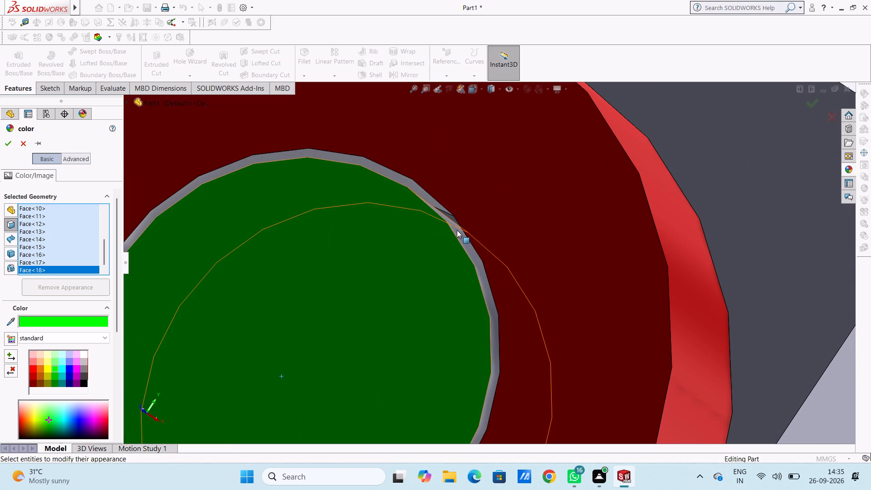
{"action": "left_click", "coordinate": [457, 230]}
{"action": "scroll", "coordinate": [457, 230], "scroll_direction": "up", "scroll_amount": 18}
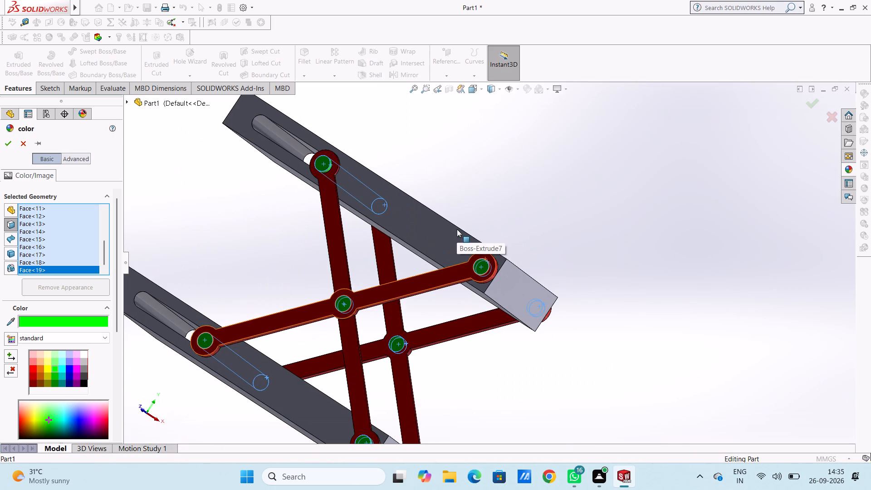
{"action": "left_click", "coordinate": [5, 145]}
{"action": "left_click", "coordinate": [199, 185]}
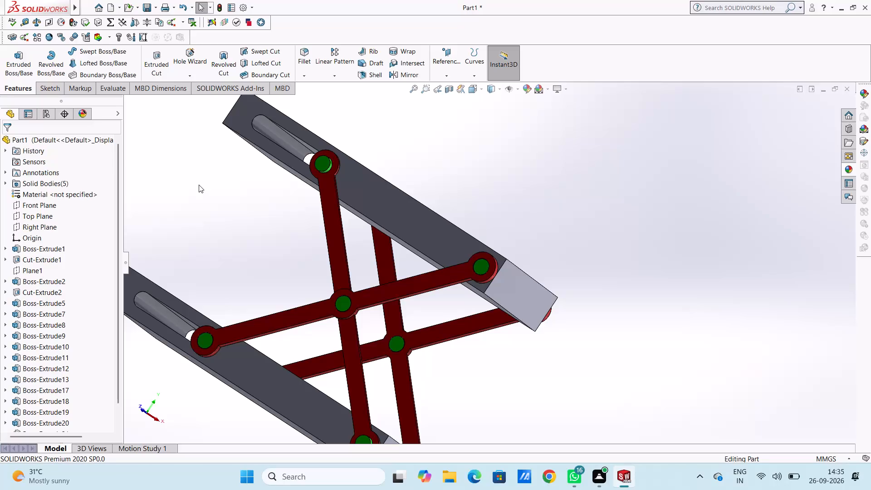
Apply a pale yellow colour from the standard swatches to the whole part.
{"action": "key", "text": "ctrl+7"}
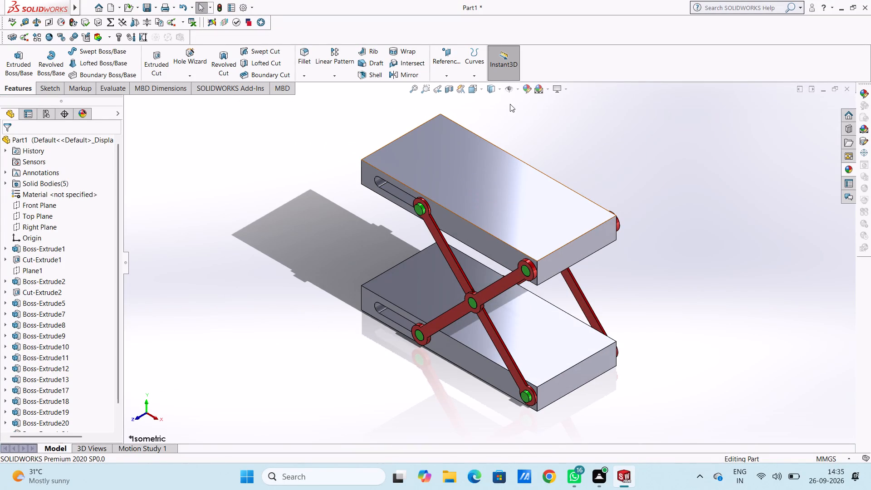
{"action": "left_click", "coordinate": [527, 89]}
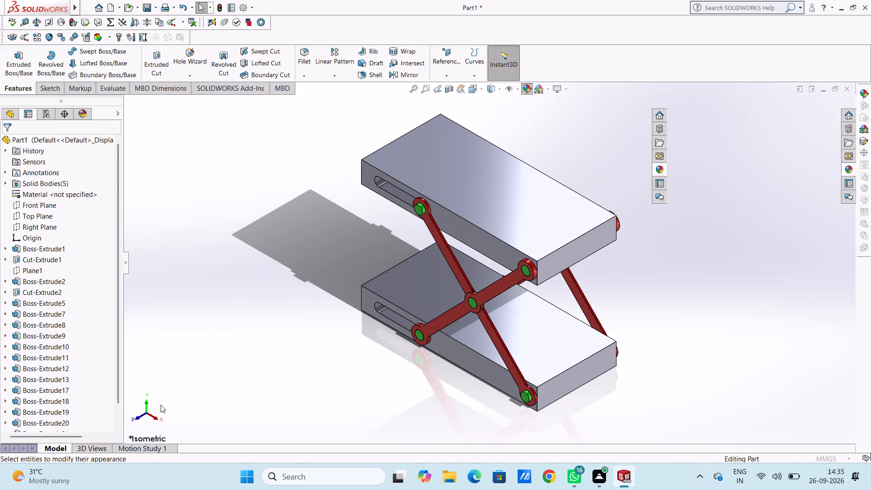
{"action": "left_click", "coordinate": [24, 416]}
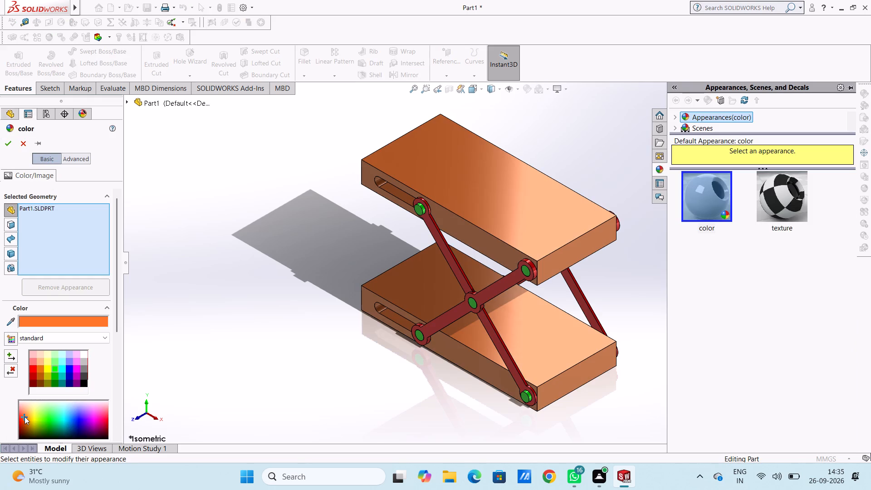
{"action": "left_click", "coordinate": [47, 361]}
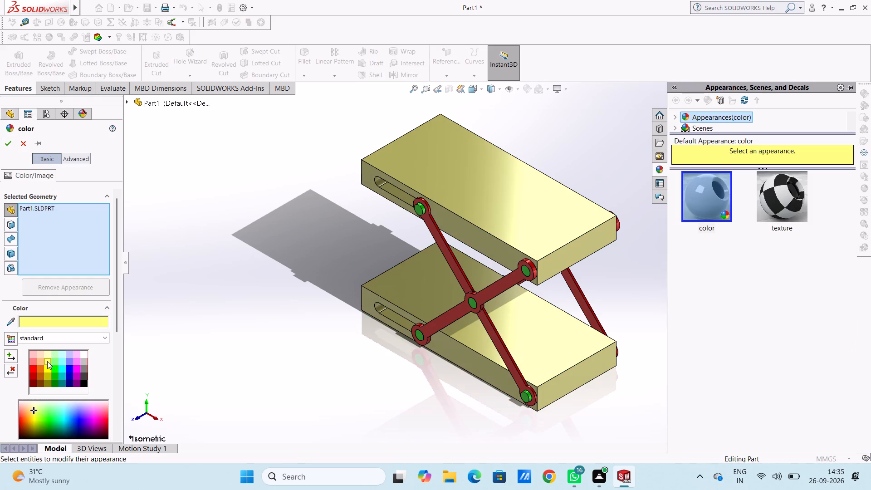
{"action": "left_click", "coordinate": [44, 372]}
{"action": "left_click", "coordinate": [45, 361]}
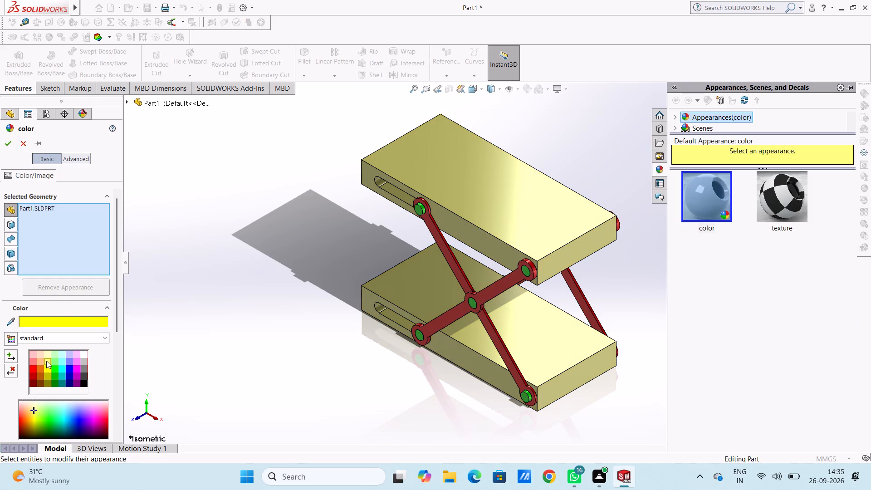
{"action": "left_click", "coordinate": [49, 356]}
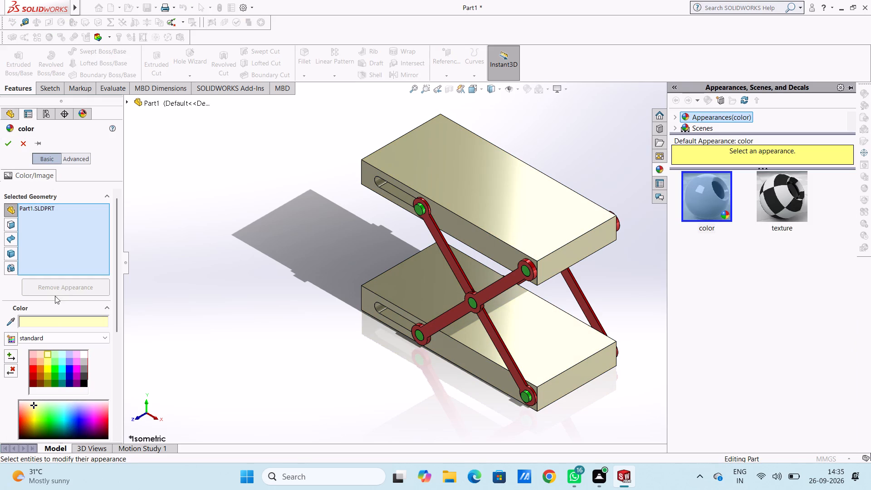
{"action": "left_click", "coordinate": [10, 146]}
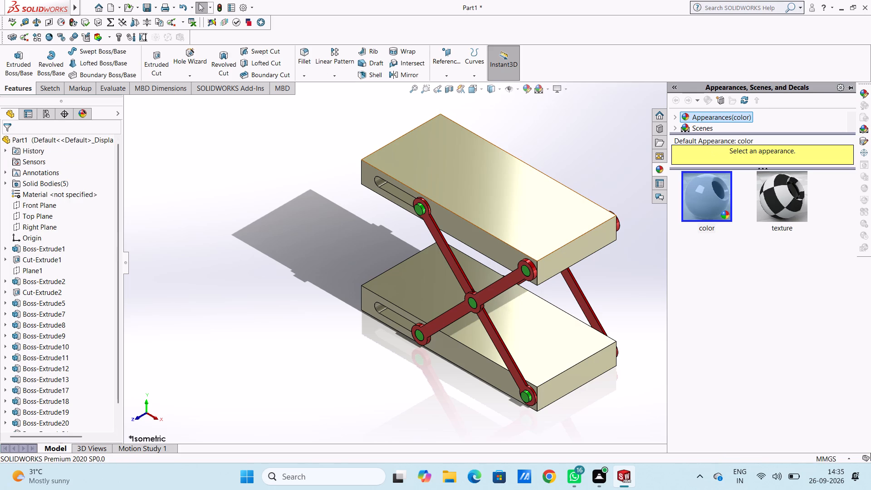
Apply the chromium plate metal appearance to the upper block's slot cut feature, Cut-Extrude2.
{"action": "left_click_drag", "start_coordinate": [707, 133], "coordinate": [705, 230]}
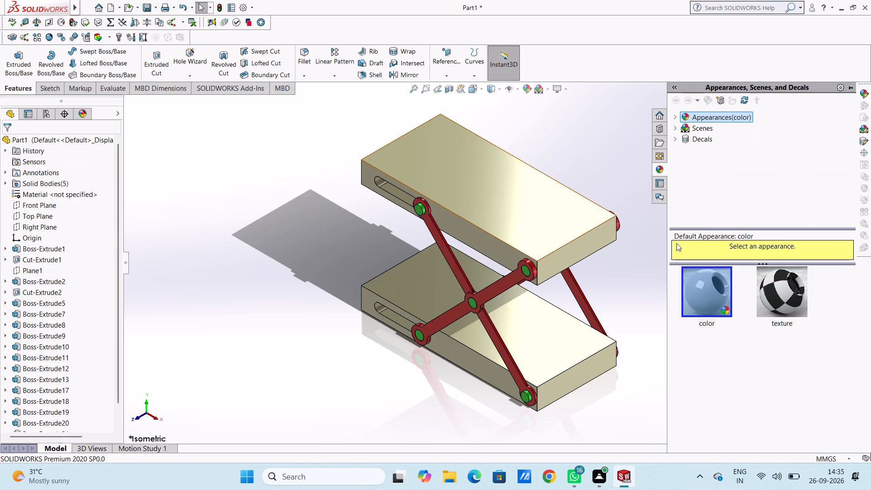
{"action": "scroll", "coordinate": [426, 197], "scroll_direction": "down", "scroll_amount": 4}
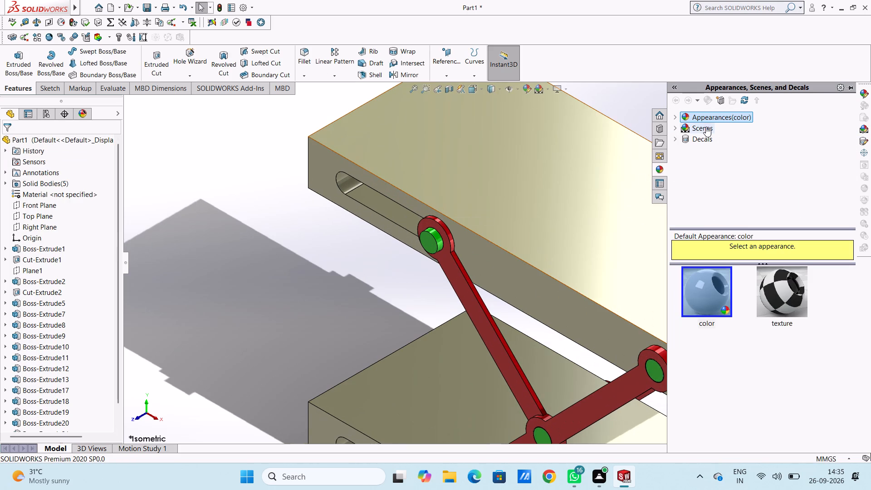
{"action": "left_click", "coordinate": [675, 117]}
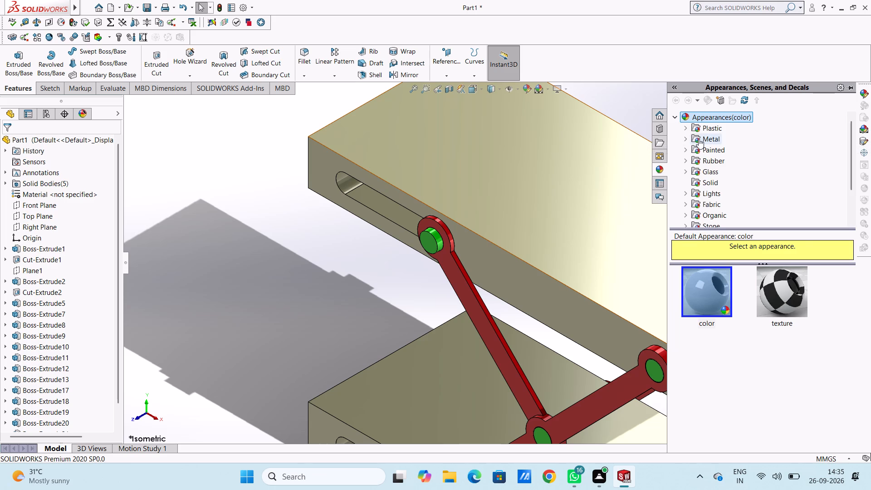
{"action": "left_click", "coordinate": [699, 139]}
{"action": "scroll", "coordinate": [269, 176], "scroll_direction": "down", "scroll_amount": 1}
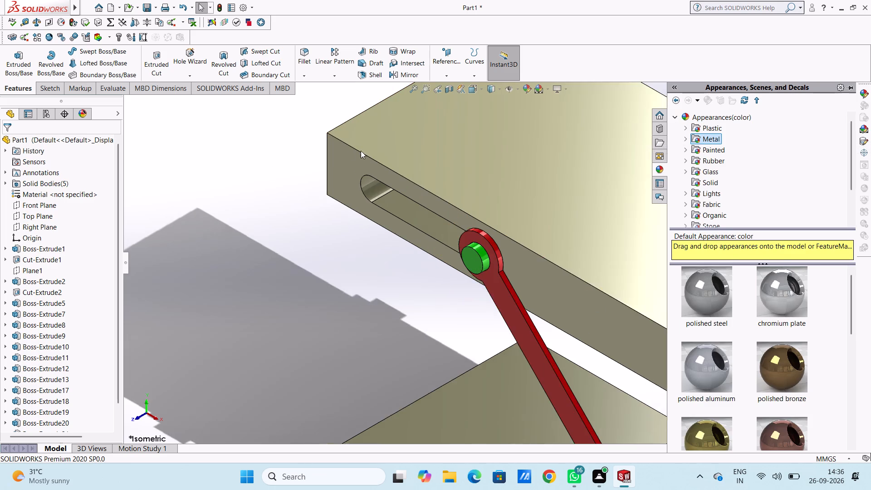
{"action": "scroll", "coordinate": [361, 151], "scroll_direction": "down", "scroll_amount": 1}
{"action": "left_click_drag", "start_coordinate": [783, 289], "coordinate": [350, 266]}
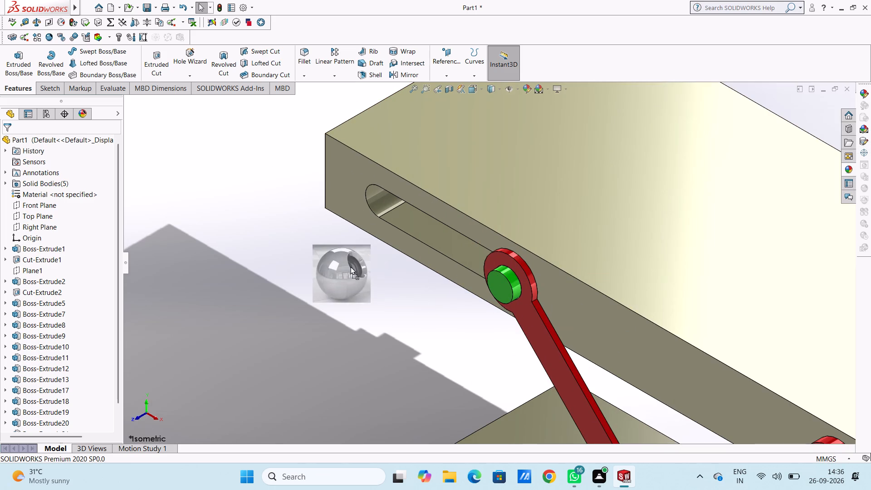
{"action": "left_click_drag", "start_coordinate": [350, 266], "coordinate": [391, 215]}
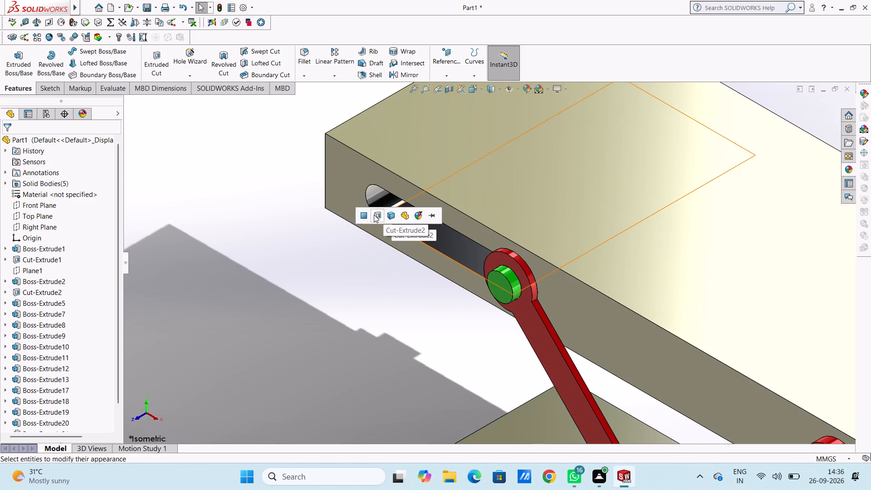
{"action": "left_click", "coordinate": [377, 215]}
{"action": "left_click", "coordinate": [363, 276]}
Apply the chromium plate metal appearance to the lower block's slot cut feature, Cut-Extrude1.
{"action": "scroll", "coordinate": [362, 276], "scroll_direction": "up", "scroll_amount": 3}
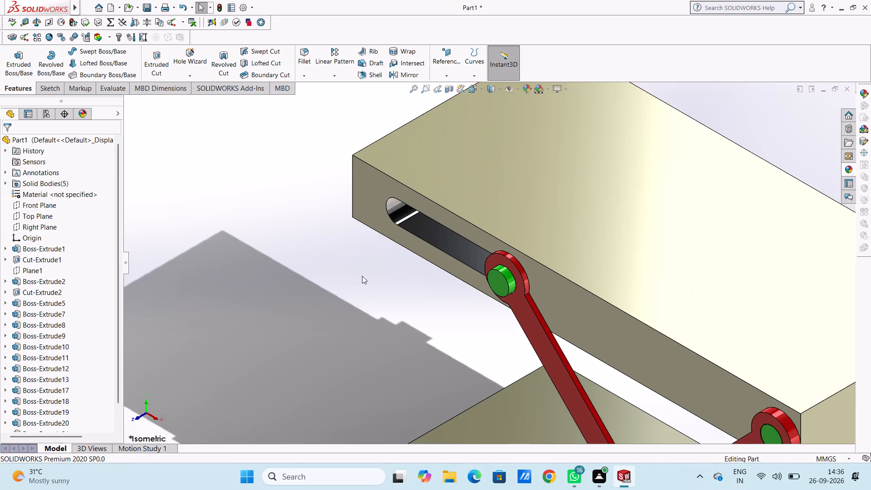
{"action": "middle_click_drag", "start_coordinate": [362, 276], "coordinate": [387, 195]}
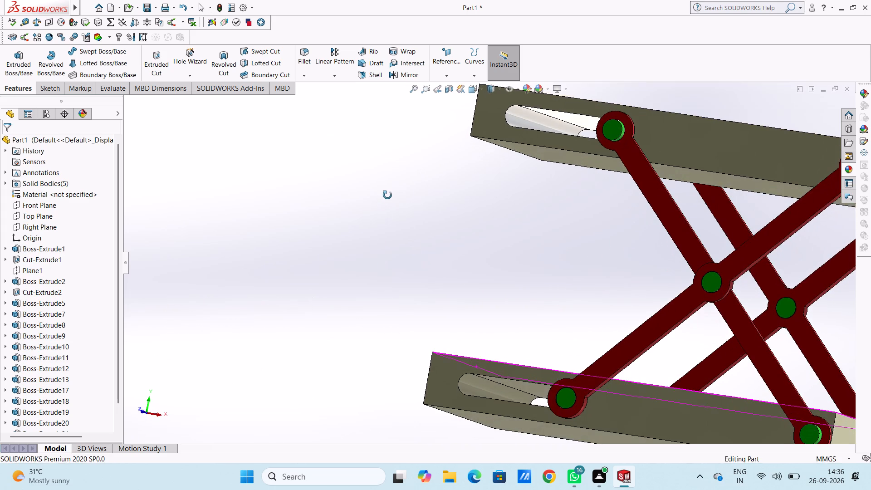
{"action": "middle_click_drag", "start_coordinate": [387, 195], "coordinate": [374, 253]}
{"action": "scroll", "coordinate": [374, 253], "scroll_direction": "up", "scroll_amount": 6}
{"action": "scroll", "coordinate": [462, 327], "scroll_direction": "down", "scroll_amount": 4}
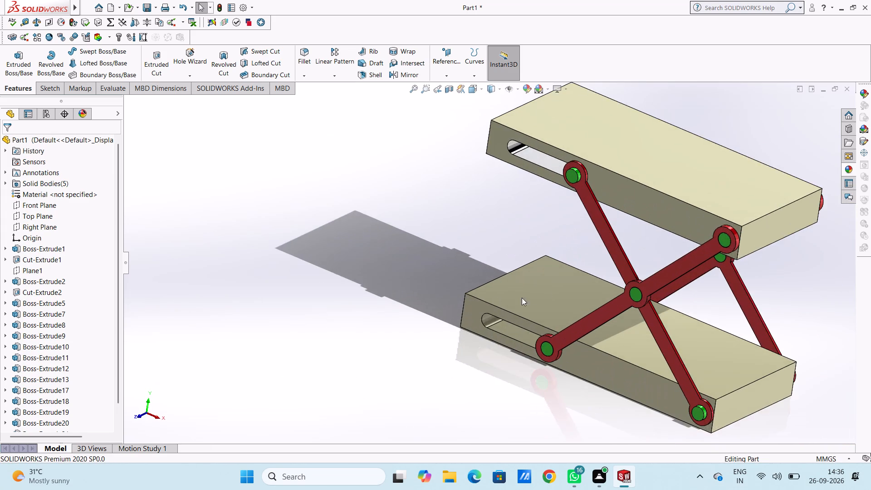
{"action": "scroll", "coordinate": [538, 287], "scroll_direction": "down", "scroll_amount": 3}
{"action": "scroll", "coordinate": [531, 329], "scroll_direction": "down", "scroll_amount": 4}
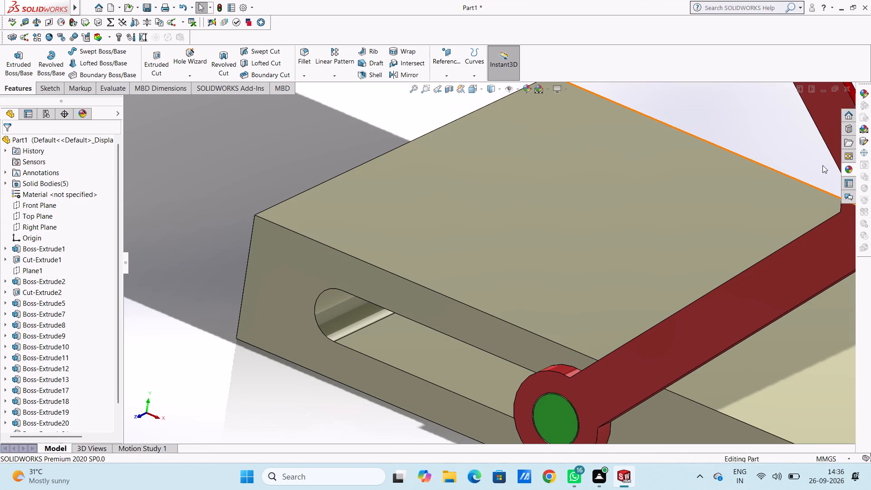
{"action": "left_click", "coordinate": [847, 168]}
{"action": "left_click_drag", "start_coordinate": [792, 293], "coordinate": [713, 305]}
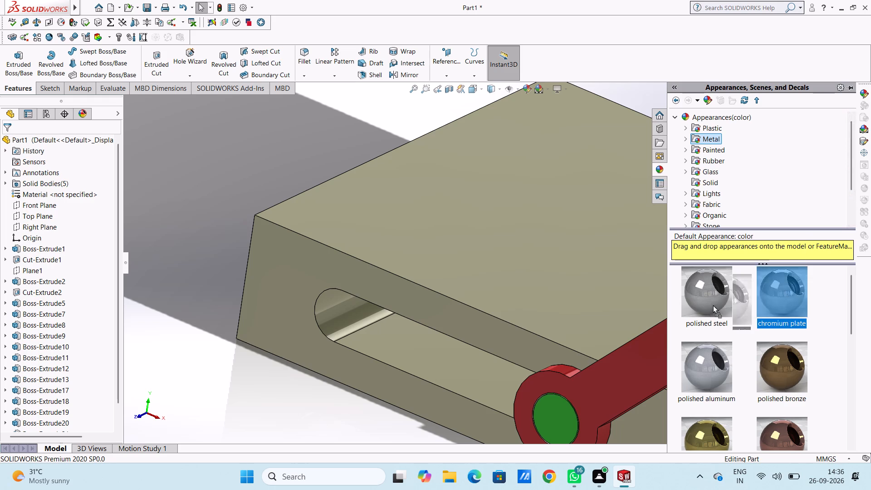
{"action": "left_click_drag", "start_coordinate": [713, 305], "coordinate": [413, 350]}
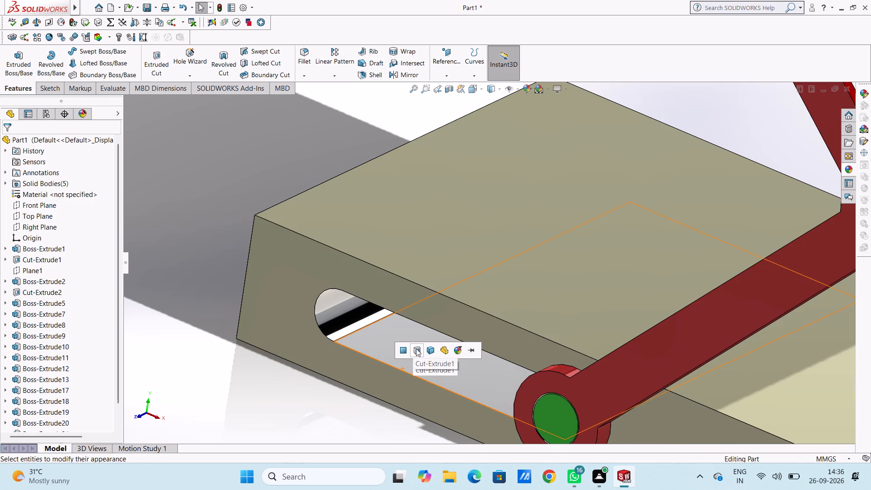
{"action": "left_click", "coordinate": [416, 348]}
{"action": "scroll", "coordinate": [358, 382], "scroll_direction": "up", "scroll_amount": 4}
{"action": "left_click", "coordinate": [323, 358]}
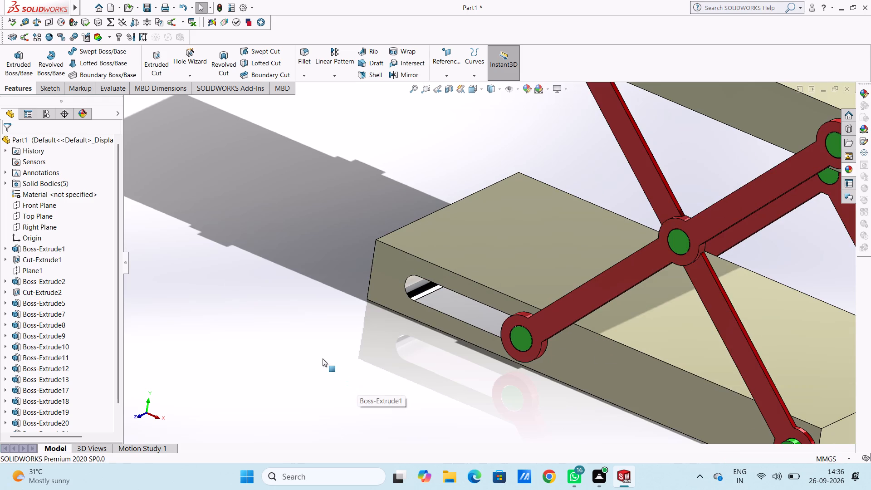
Examine the coloured blocks, slots, links and pins from both sides of the model.
{"action": "scroll", "coordinate": [327, 342], "scroll_direction": "up", "scroll_amount": 5}
{"action": "middle_click_drag", "start_coordinate": [335, 324], "coordinate": [326, 306]}
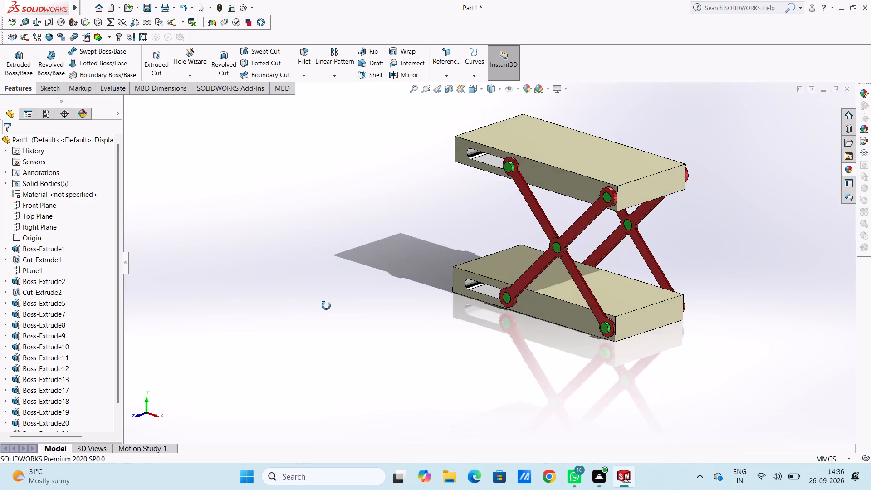
{"action": "middle_click_drag", "start_coordinate": [326, 306], "coordinate": [200, 326]}
{"action": "middle_click_drag", "start_coordinate": [201, 327], "coordinate": [213, 326]}
{"action": "middle_click_drag", "start_coordinate": [228, 325], "coordinate": [239, 324]}
{"action": "middle_click_drag", "start_coordinate": [243, 324], "coordinate": [247, 324]}
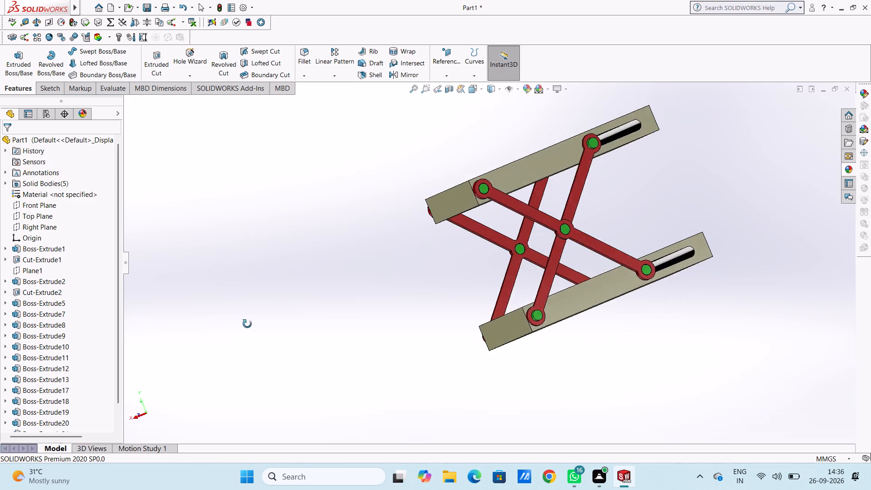
{"action": "middle_click_drag", "start_coordinate": [247, 324], "coordinate": [370, 323]}
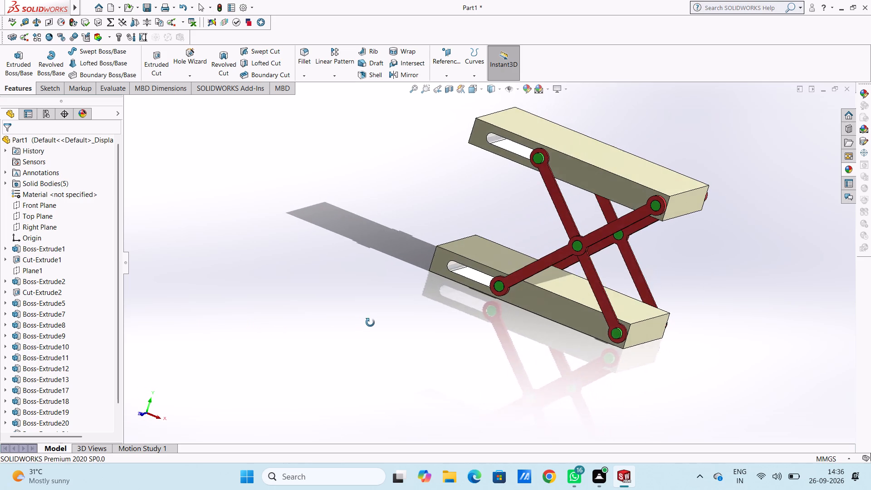
{"action": "middle_click_drag", "start_coordinate": [370, 323], "coordinate": [376, 322]}
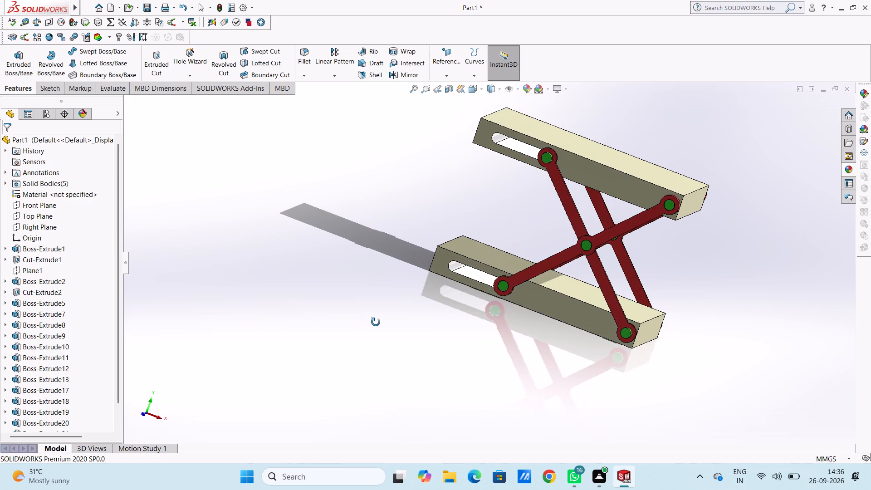
{"action": "middle_click_drag", "start_coordinate": [376, 322], "coordinate": [344, 330]}
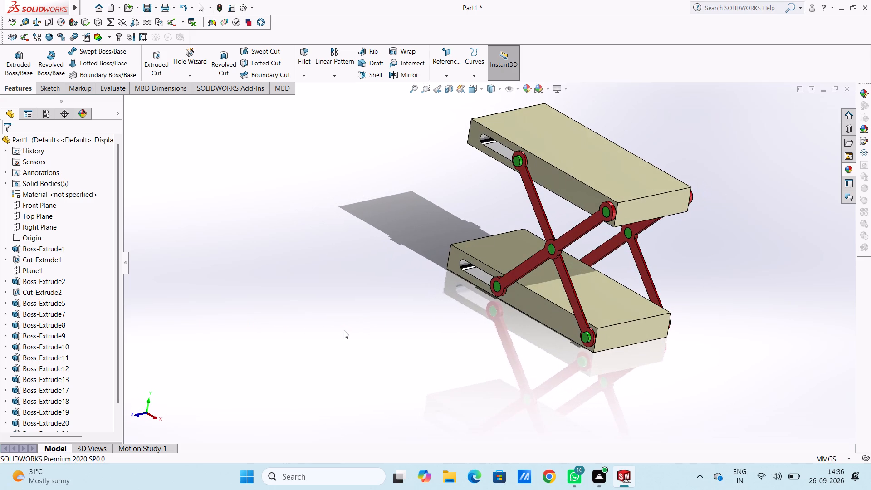
Orient the finished model to the isometric view.
{"action": "key", "text": "Escape"}
{"action": "key", "text": "Escape"}
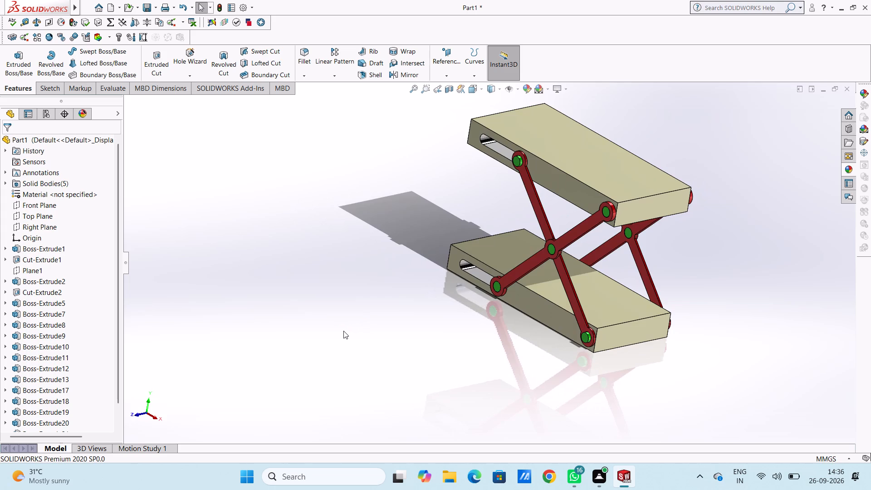
{"action": "key", "text": "ctrl+7"}
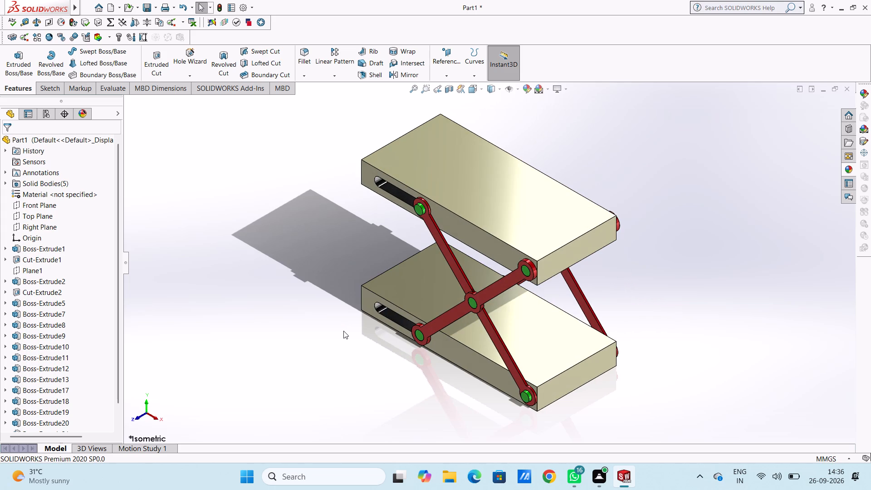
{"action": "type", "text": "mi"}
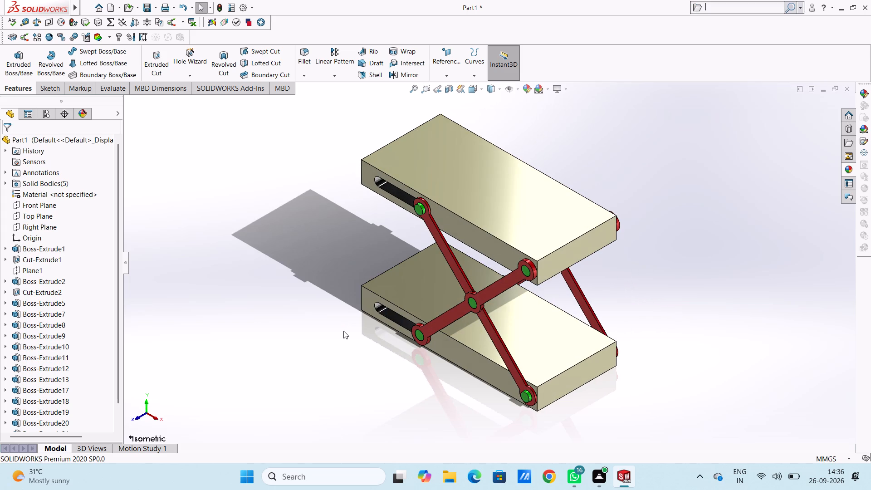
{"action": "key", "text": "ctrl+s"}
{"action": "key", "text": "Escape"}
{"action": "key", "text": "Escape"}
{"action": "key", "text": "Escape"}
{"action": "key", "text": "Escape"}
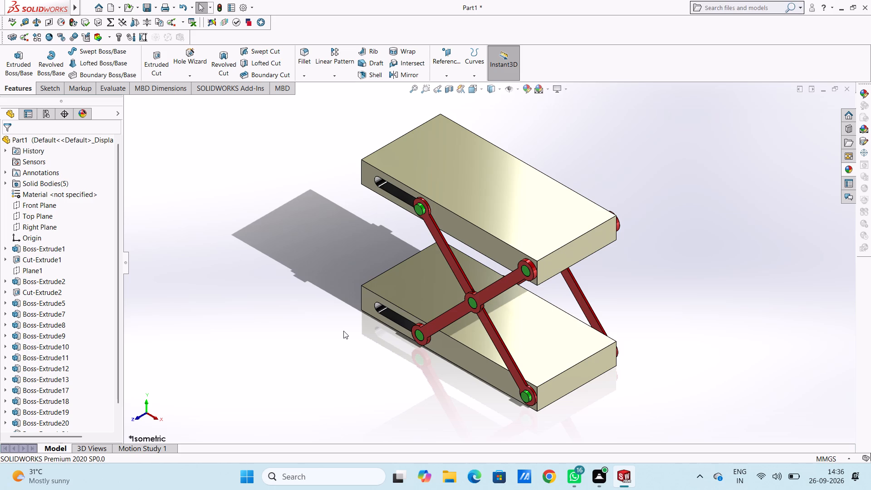
Save the part in the Documents folder as "miniature scissor lift table" in SOLIDWORKS Part format.
{"action": "key", "text": "ctrl+s"}
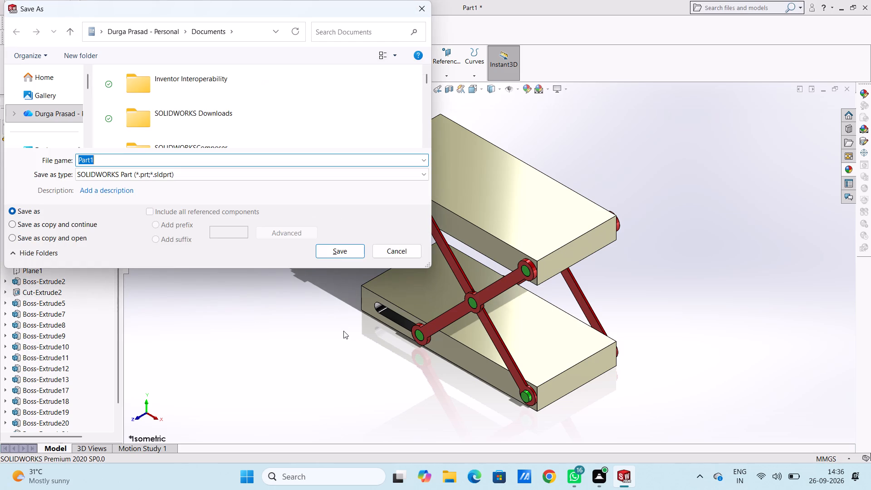
{"action": "type", "text": "mini"}
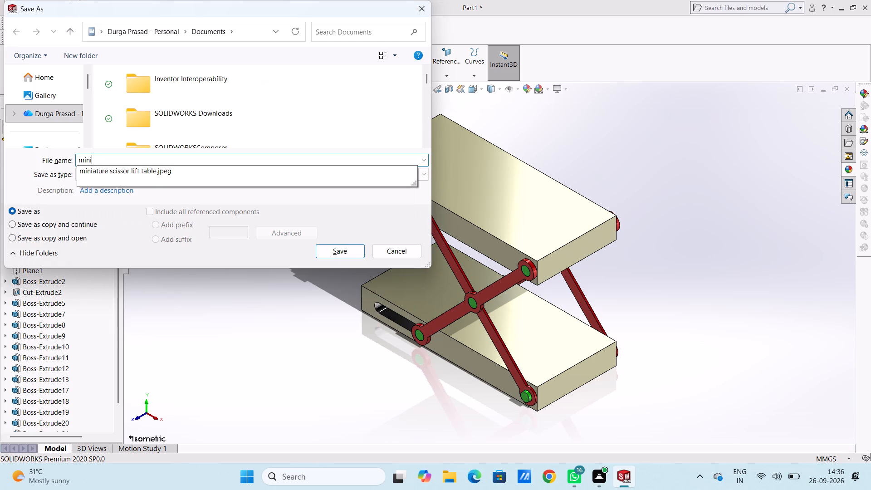
{"action": "type", "text": "ature"}
{"action": "key", "text": "space"}
{"action": "type", "text": "scissor"}
{"action": "key", "text": "space"}
{"action": "type", "text": "lift"}
{"action": "key", "text": "space"}
{"action": "type", "text": "table"}
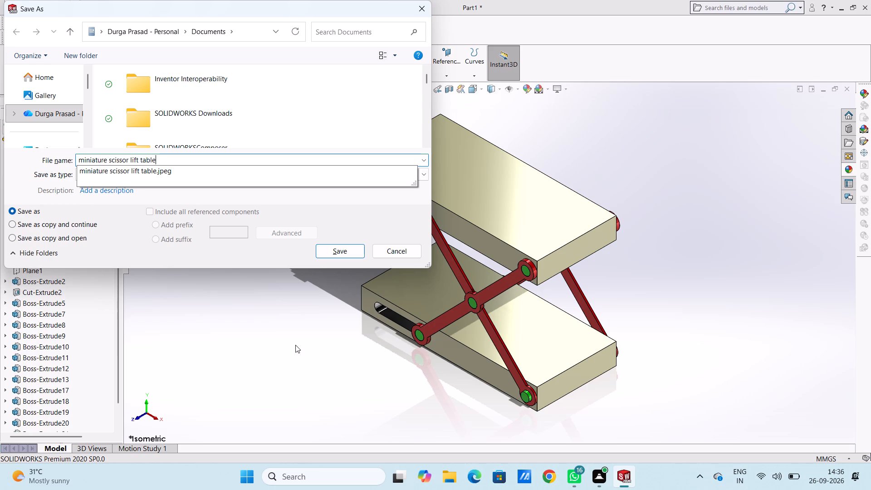
{"action": "left_click", "coordinate": [331, 251]}
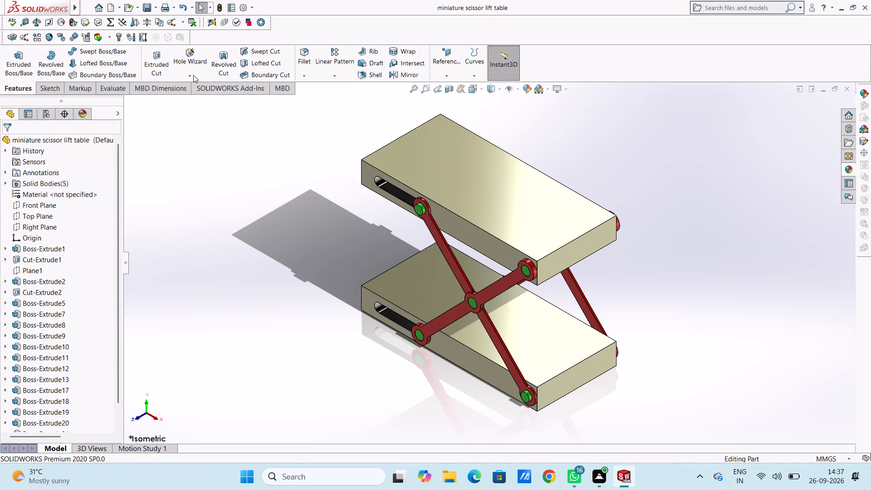
Save a PDF copy of the model in the Documents folder under the name "miniature scissor lift table".
{"action": "left_click", "coordinate": [157, 10]}
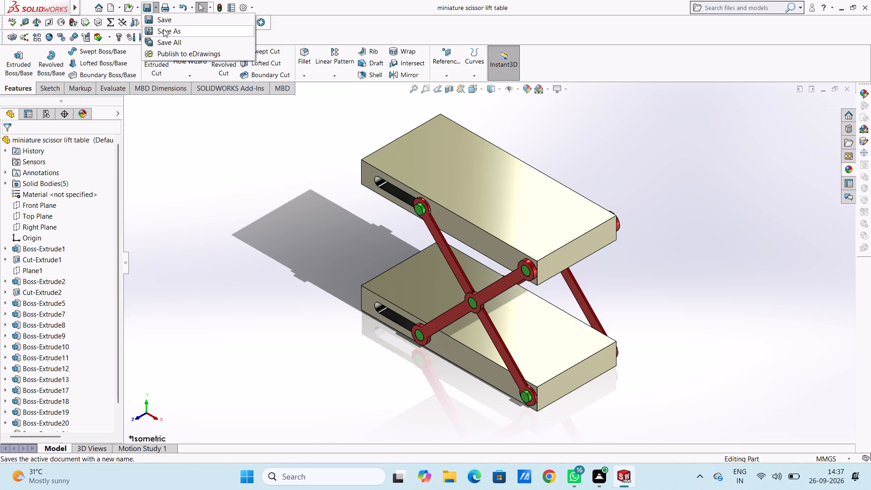
{"action": "left_click", "coordinate": [163, 29]}
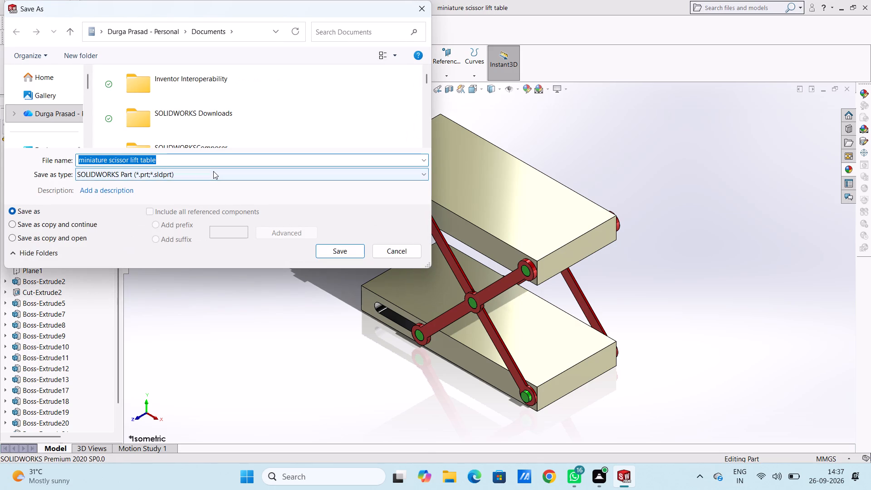
{"action": "left_click", "coordinate": [213, 171]}
{"action": "left_click", "coordinate": [190, 251]}
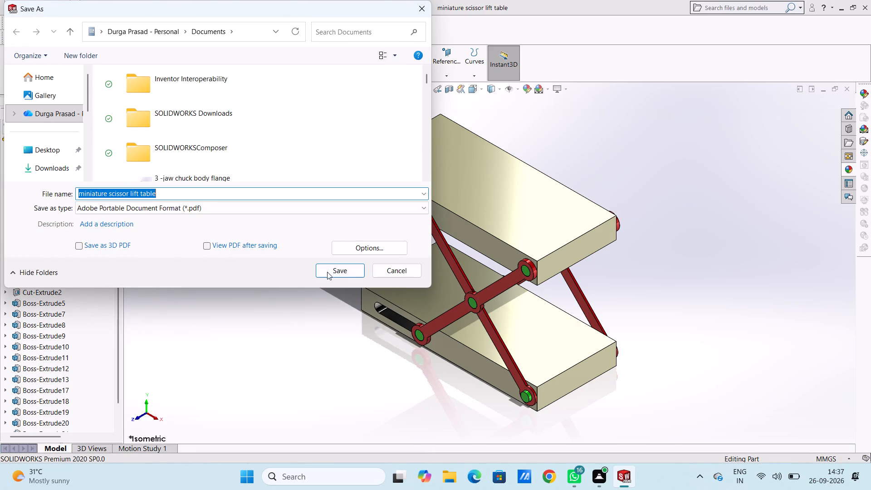
{"action": "left_click", "coordinate": [341, 270]}
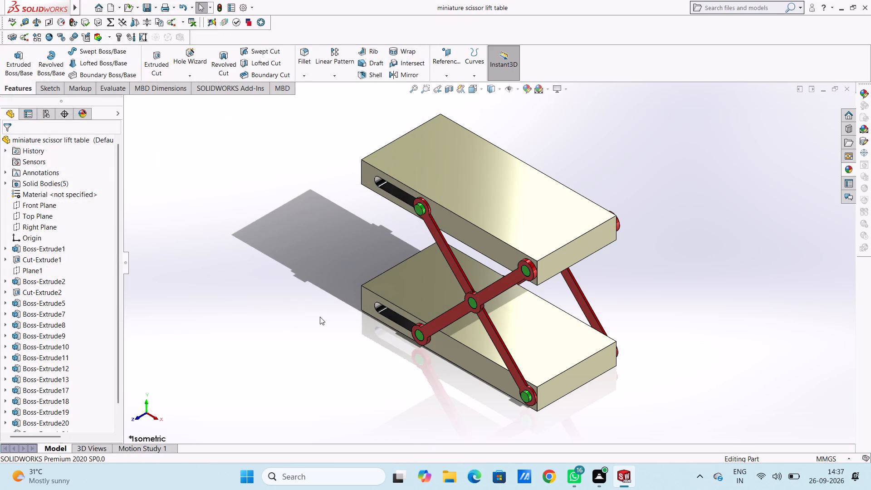